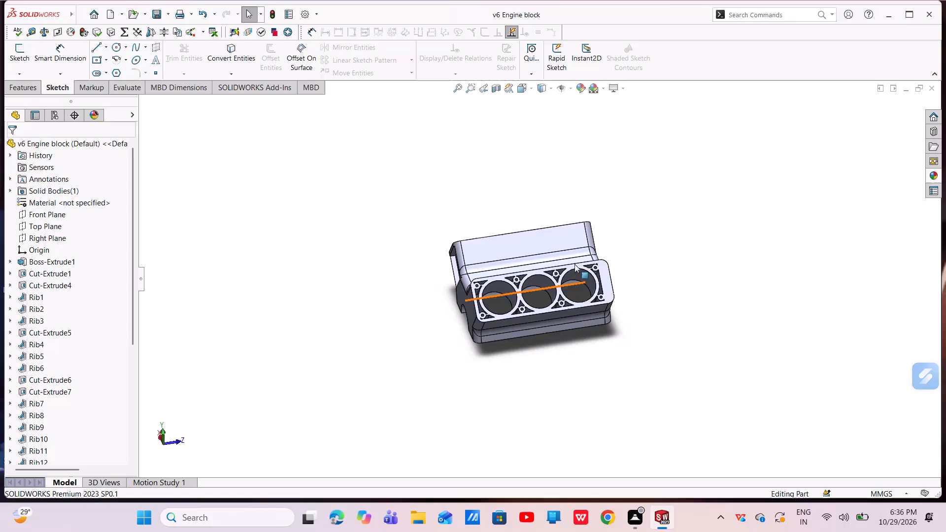
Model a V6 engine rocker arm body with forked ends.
Create a new empty part document.
click(104, 17)
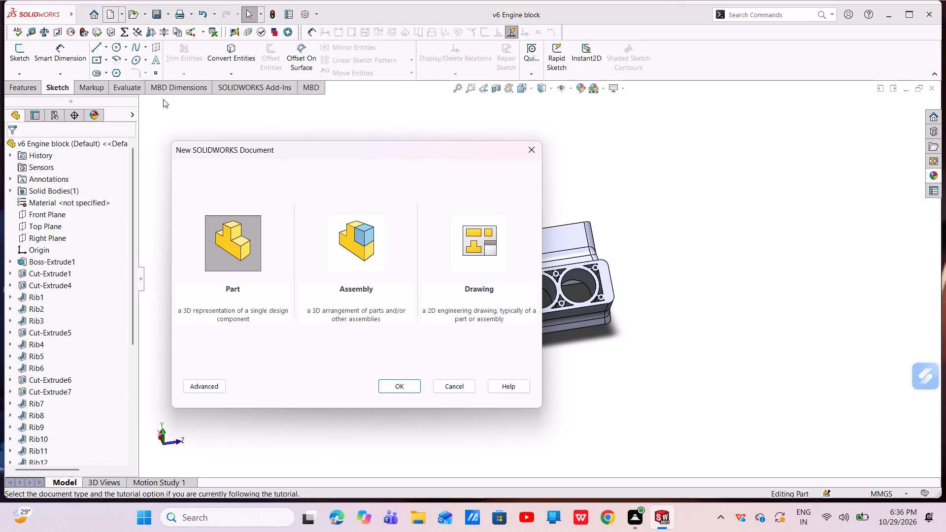
click(389, 385)
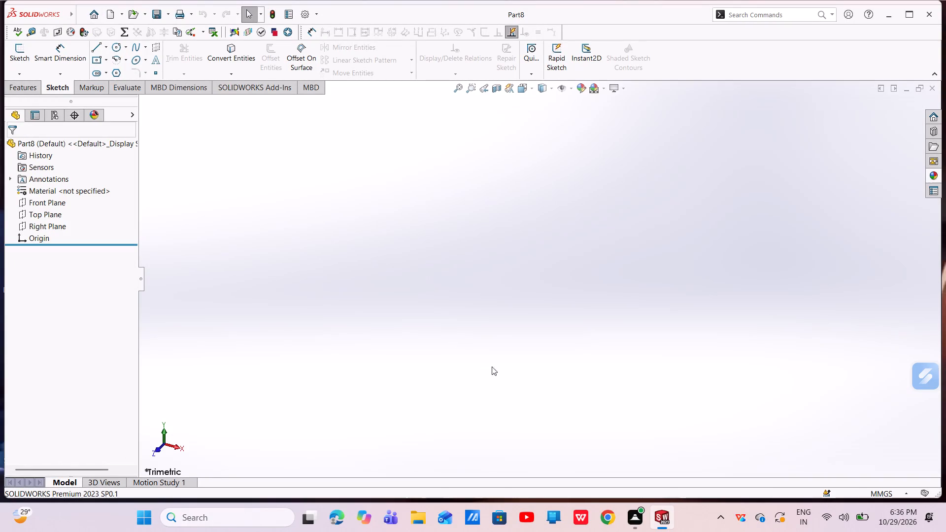
Save the new part as "v6 engine rocker arm" in the desktop's New folder, as a SOLIDWORKS Part file.
click(151, 13)
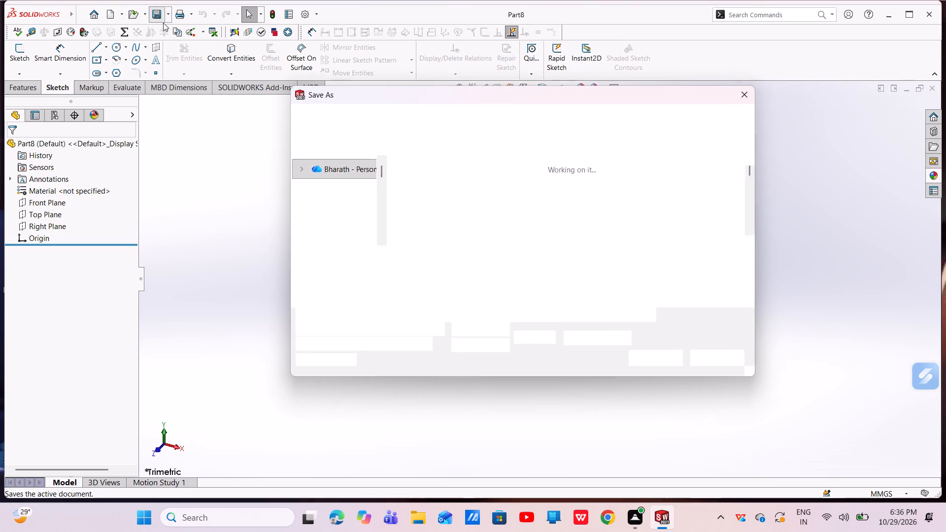
key(BackSpace)
text(v6)
key(space)
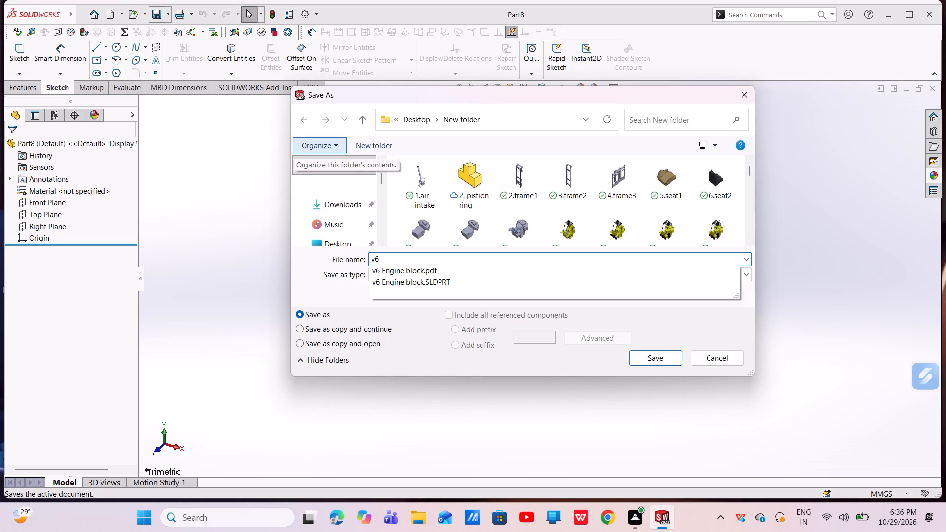
text(engine)
key(space)
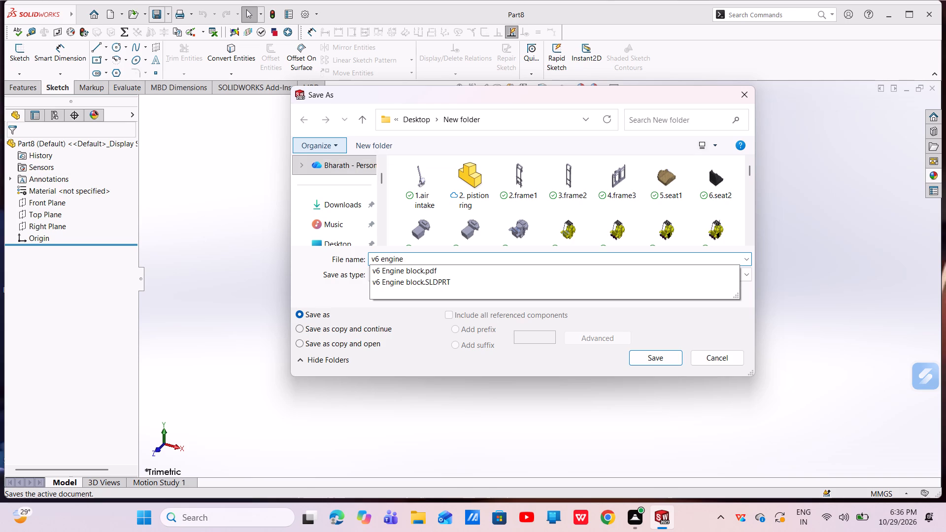
text(rocker arm)
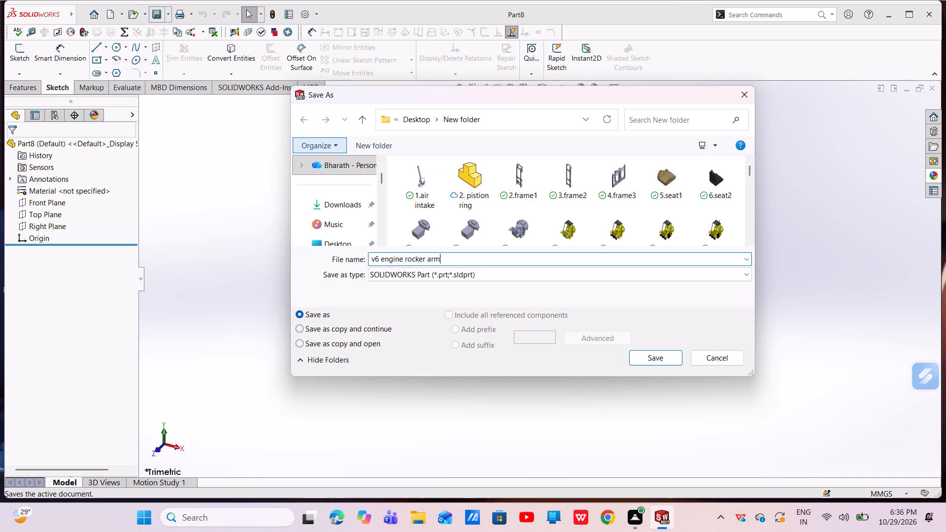
key(Return)
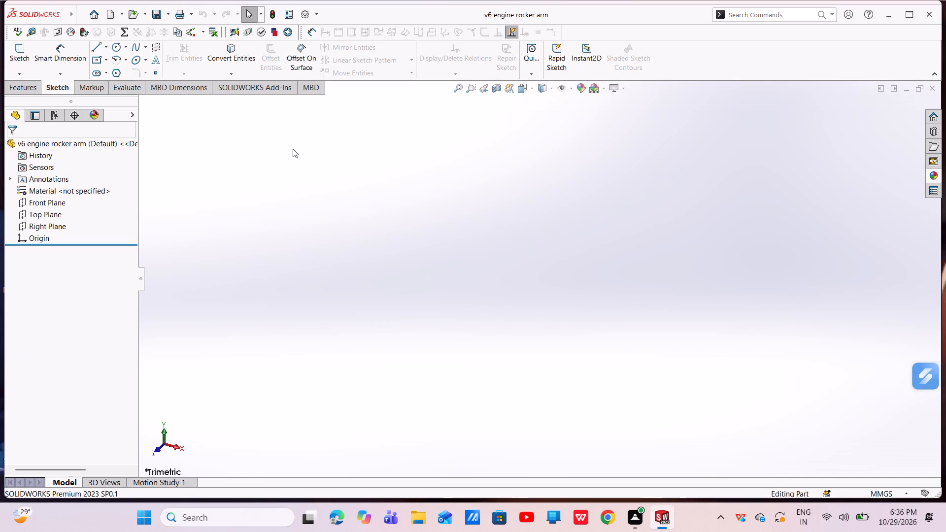
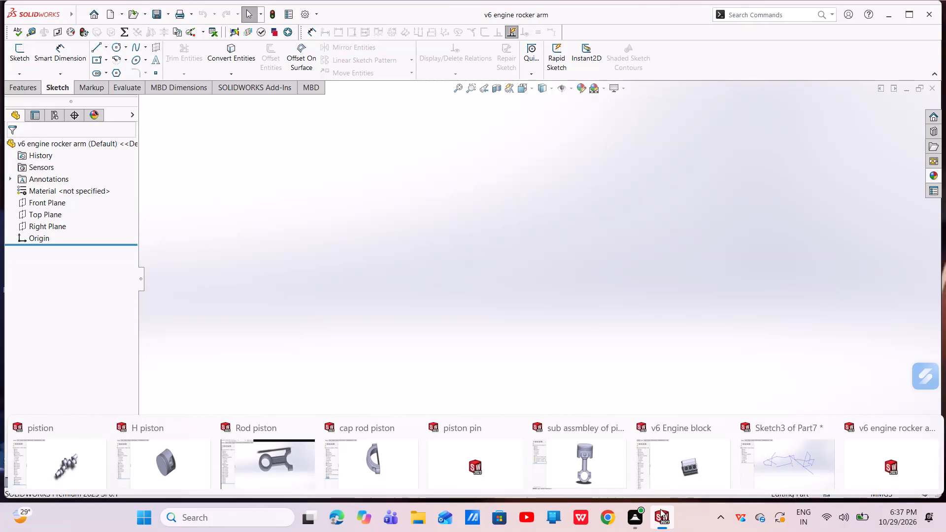
Close every open document except the rocker arm: the piston and rod parts, pin, sub assembly, V6 engine block and Part7.
click(101, 433)
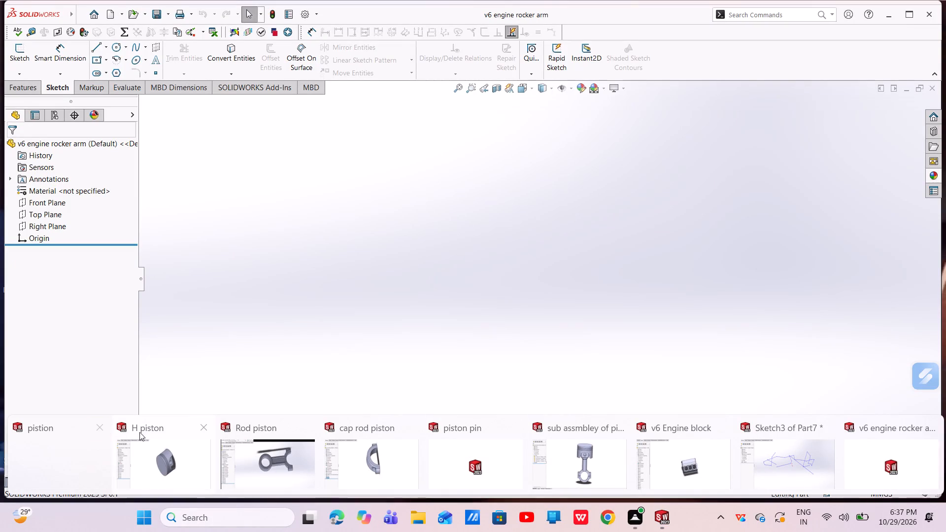
click(200, 432)
click(308, 432)
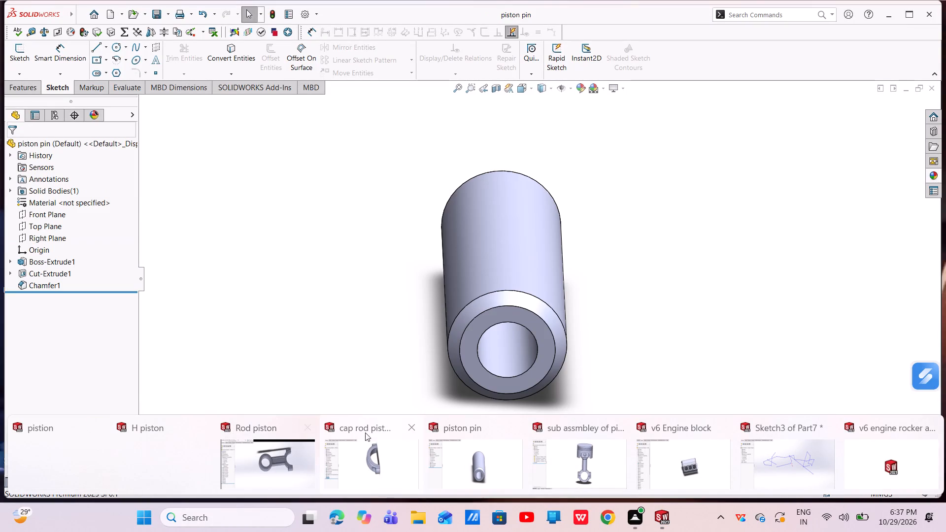
click(407, 426)
click(514, 427)
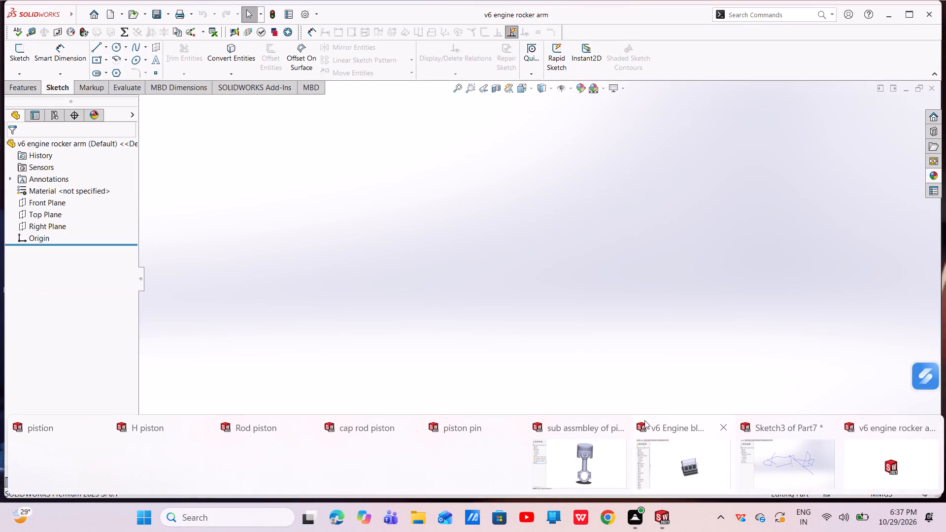
click(621, 428)
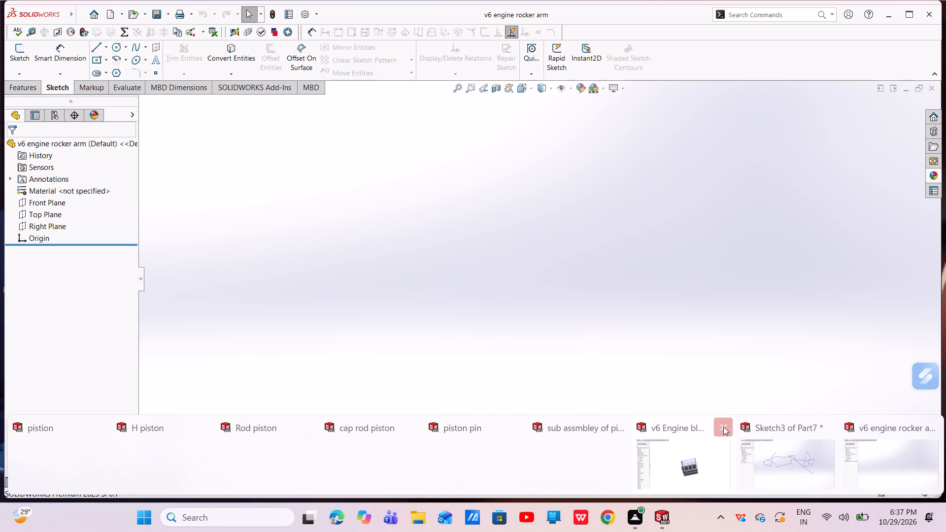
click(723, 426)
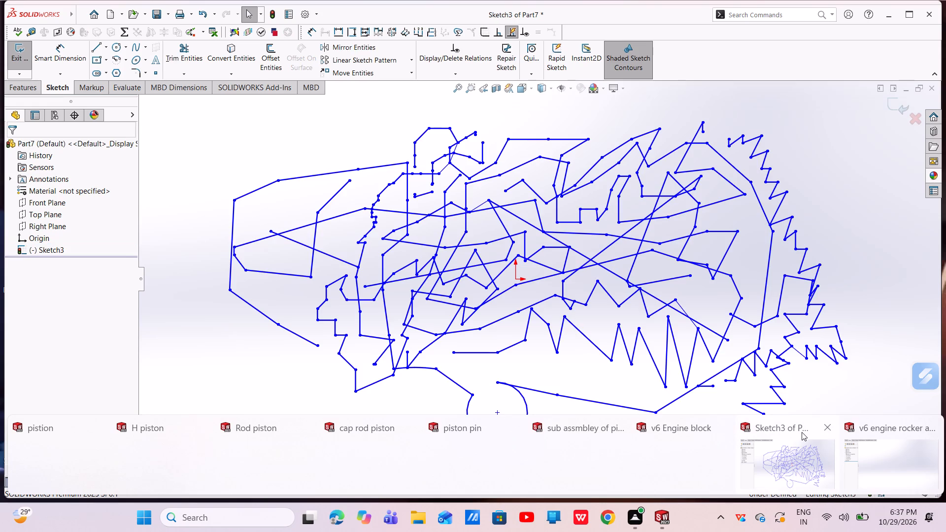
click(819, 428)
click(448, 275)
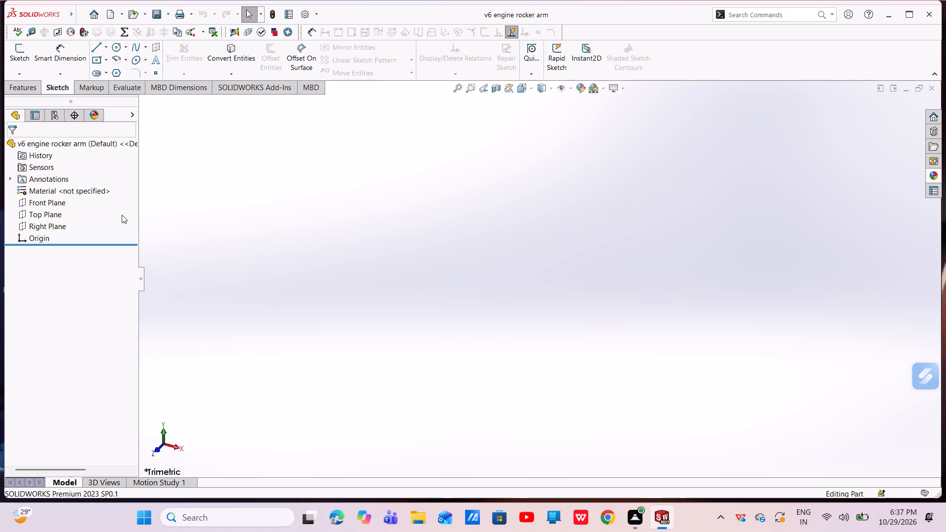
Start a sketch on the Front Plane and draw a circle of about 26 mm radius centred on the origin.
click(57, 202)
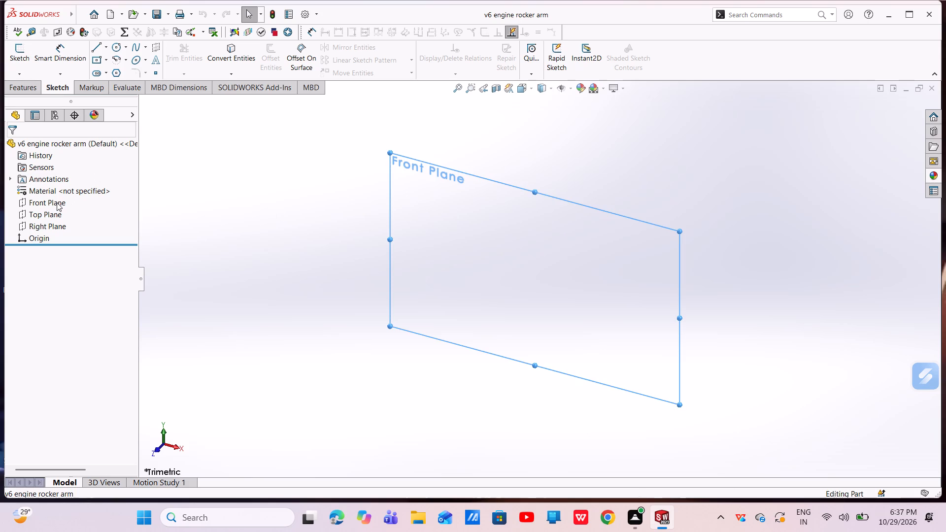
click(68, 189)
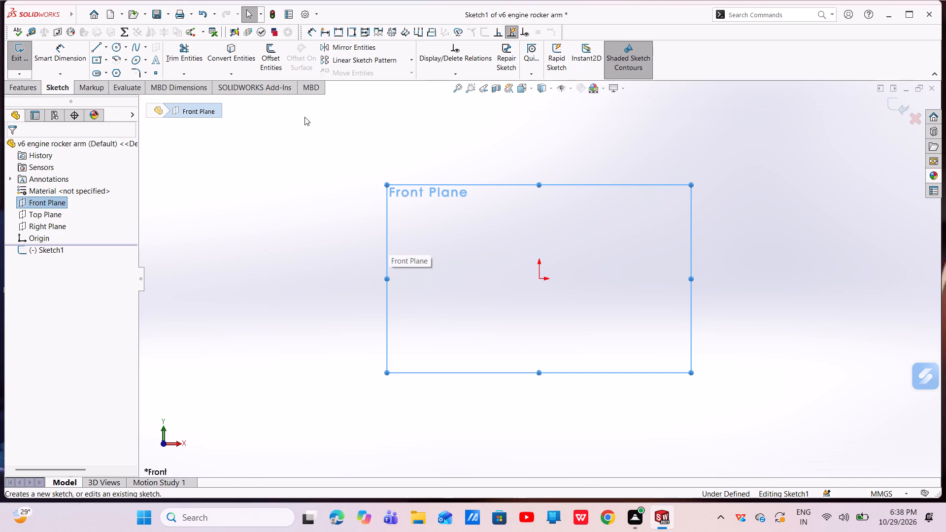
click(117, 46)
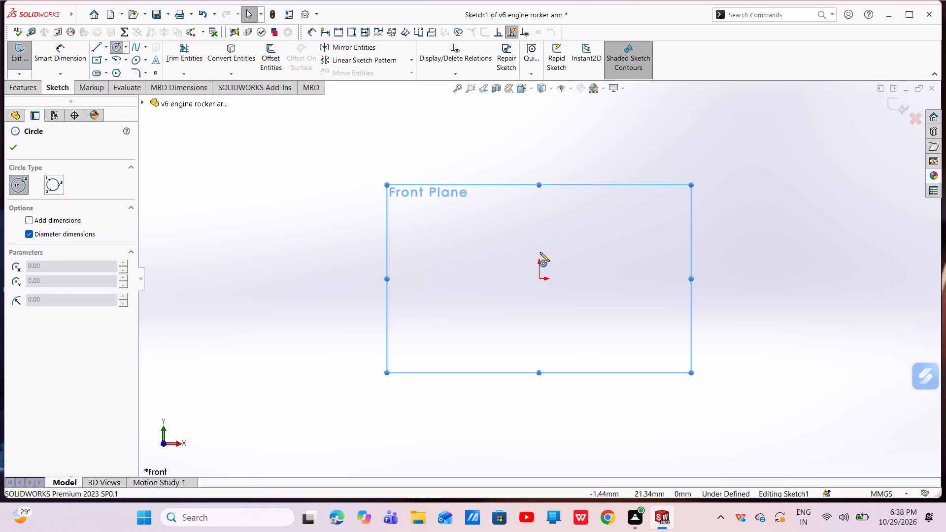
click(539, 279)
click(578, 301)
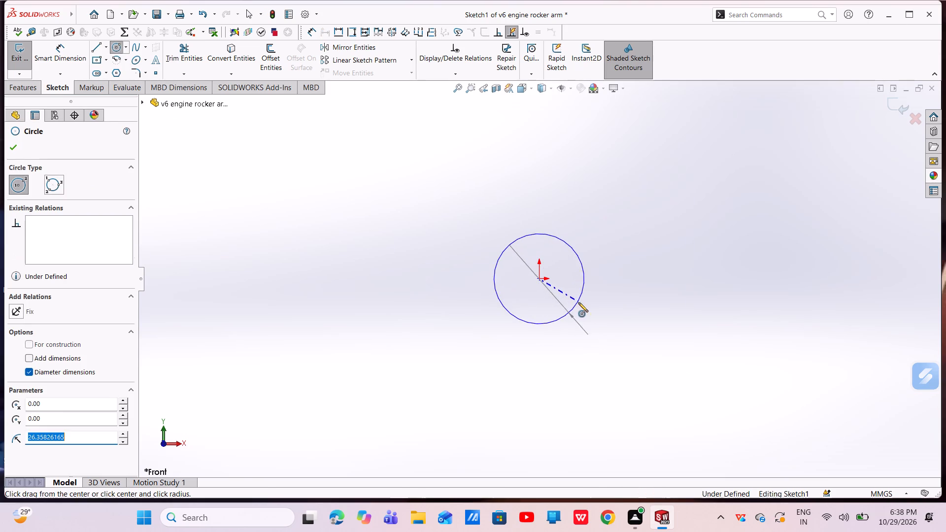
right_click(578, 302)
click(611, 311)
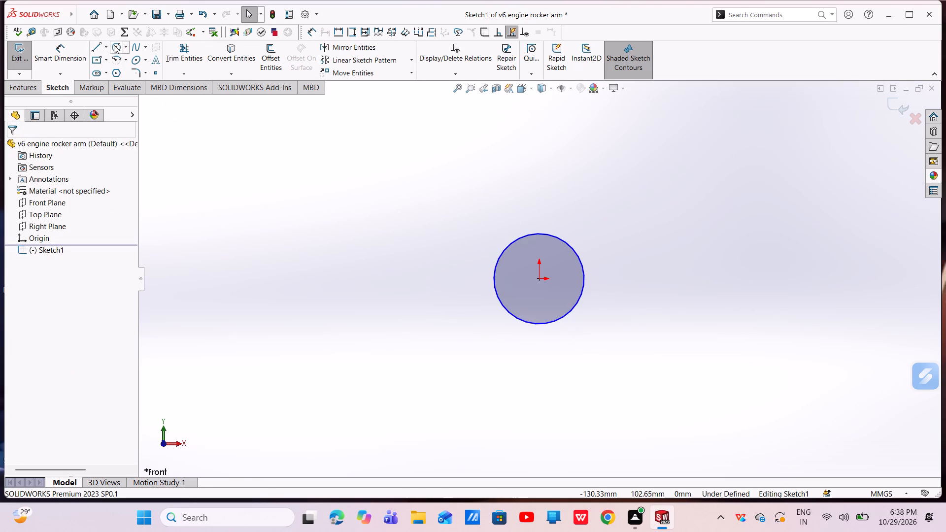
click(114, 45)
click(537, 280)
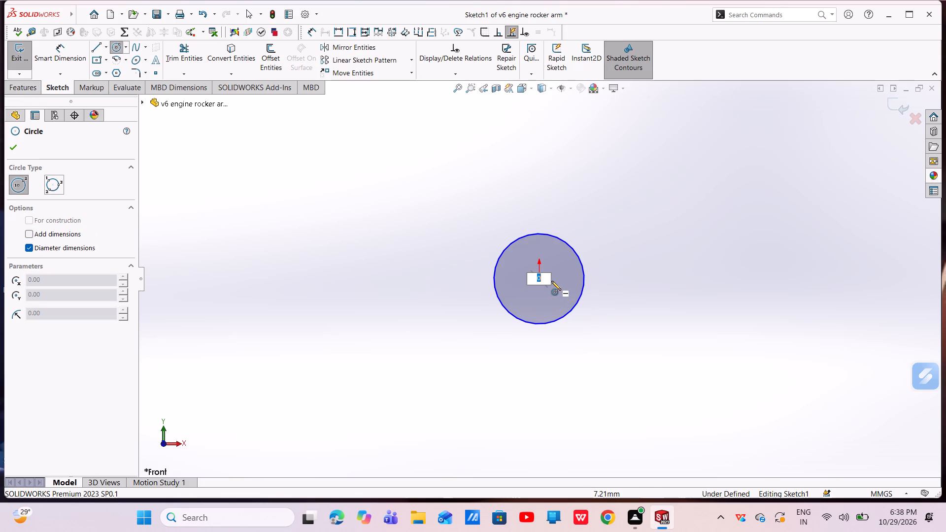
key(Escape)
Sketch a second, larger circle of about 38 mm radius concentric with the first one at the origin.
click(114, 46)
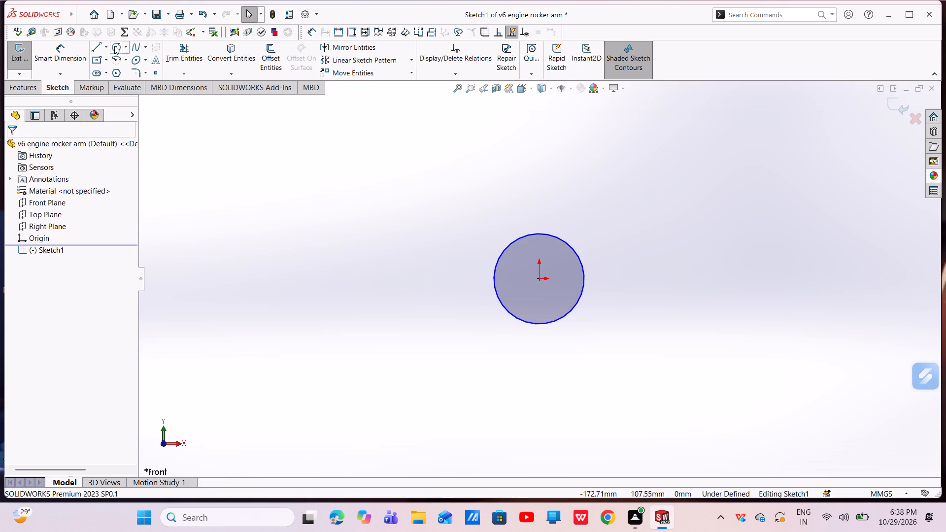
drag(537, 279, 538, 279)
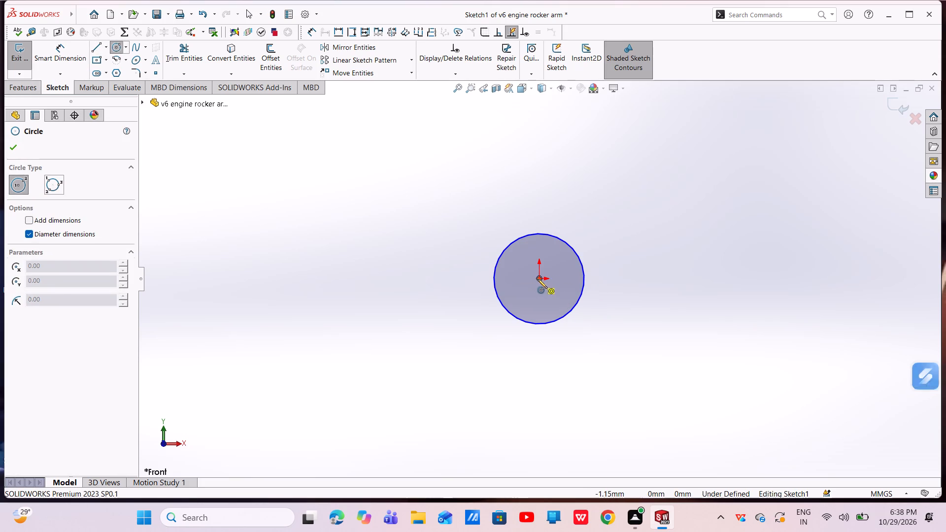
drag(538, 279, 589, 321)
right_click(589, 321)
click(599, 320)
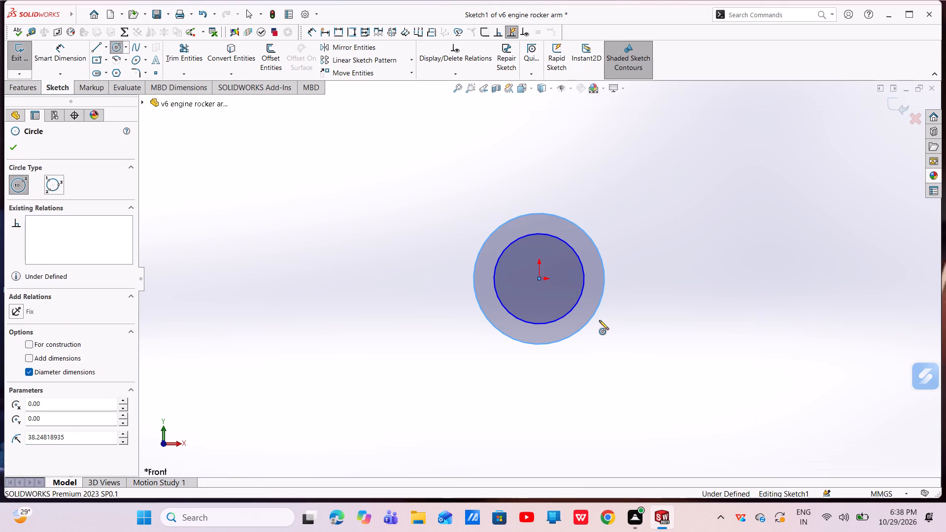
key(Escape)
key(Escape)
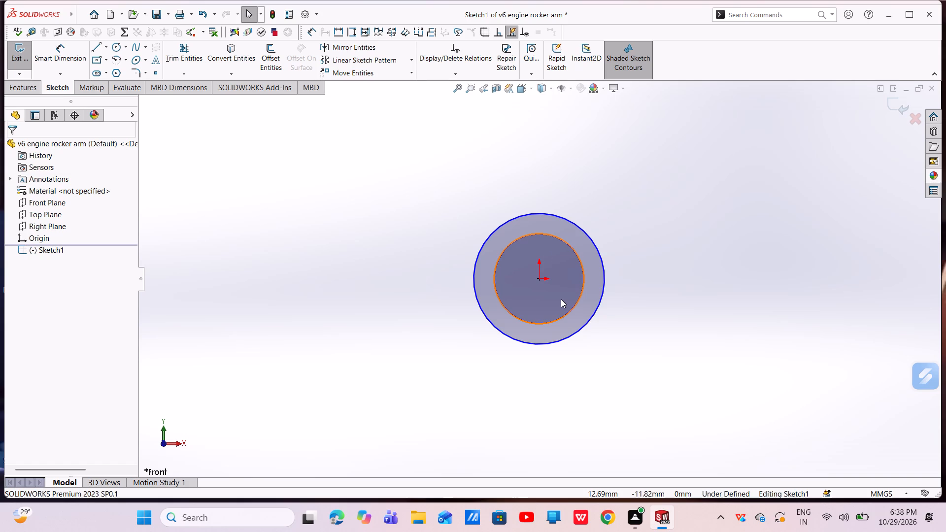
Dimension the outer circle's diameter as 19.54 mm.
click(63, 53)
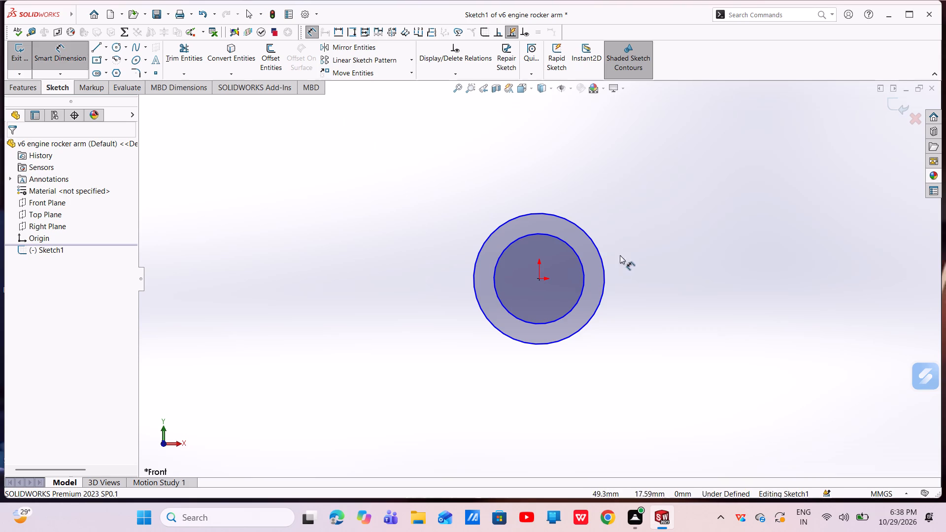
click(607, 279)
click(658, 188)
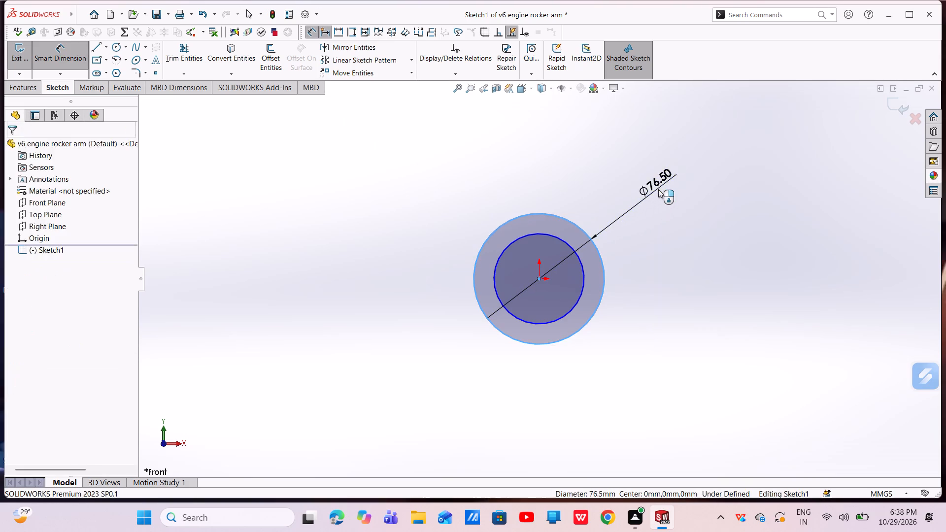
key(BackSpace)
text(19)
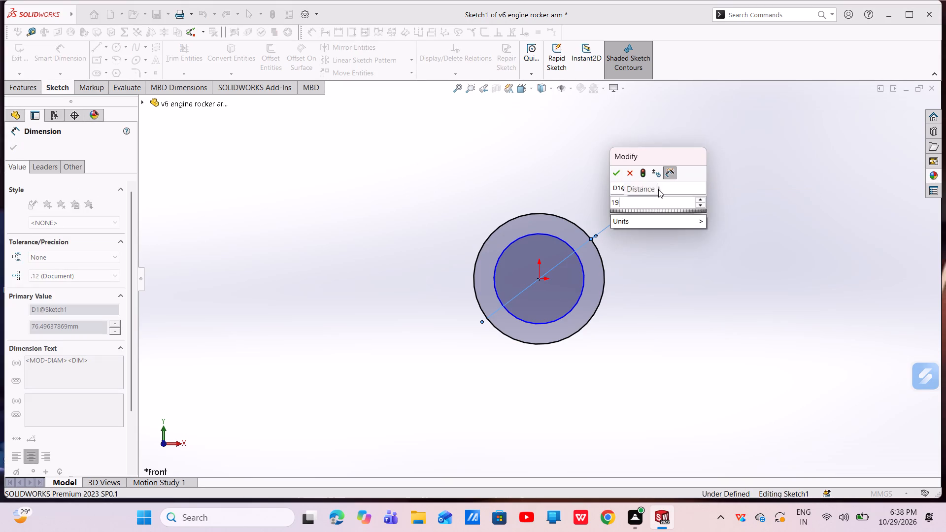
key(period)
text(54)
key(Return)
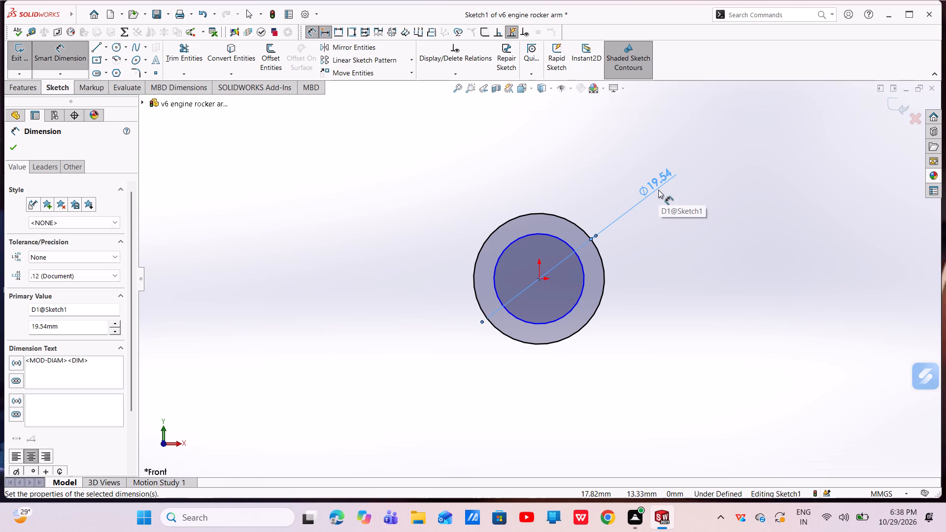
Dimension the inner circle's diameter as 9.53 mm.
click(524, 321)
click(456, 393)
key(BackSpace)
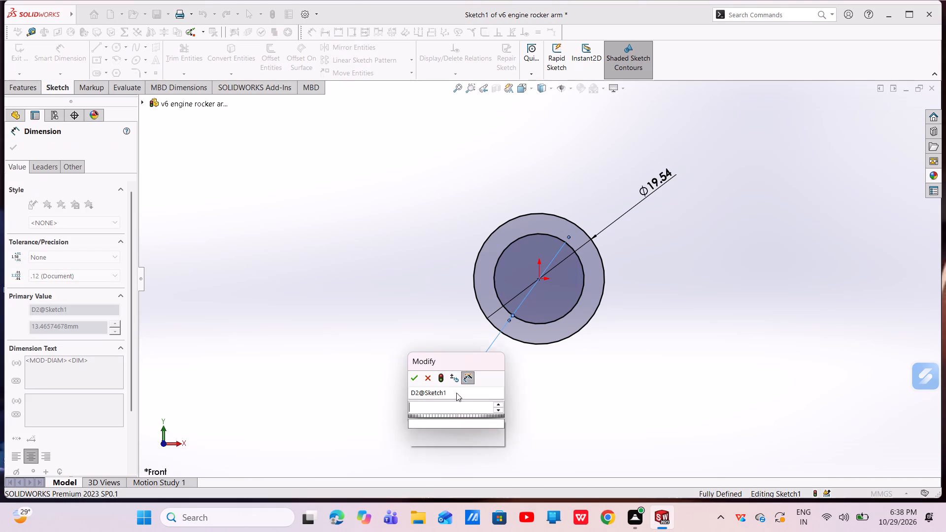
text(9.53)
key(Return)
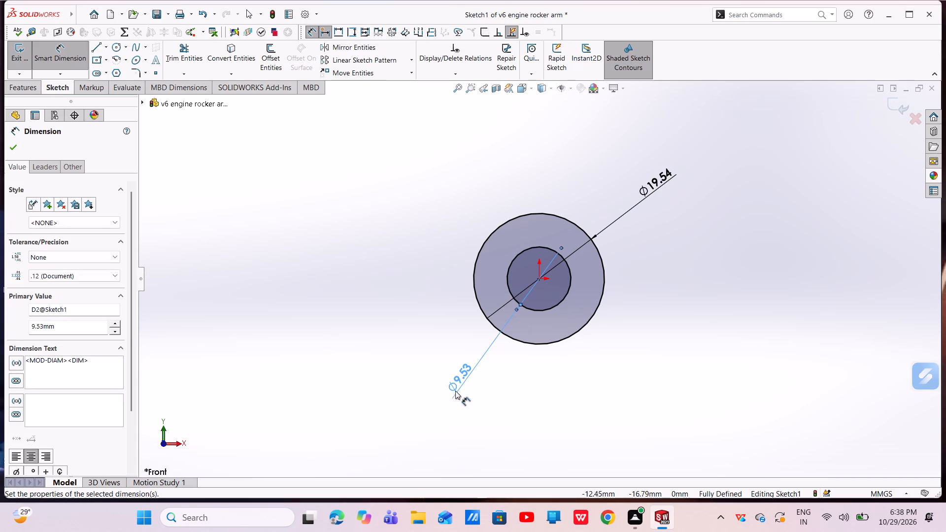
click(11, 142)
Sketch the left arm: a 31 mm horizontal line from the outer circle's top, a 6.5 mm vertical down, and a 21.5 mm slope back, all approximate.
scroll(621, 309, down, 2)
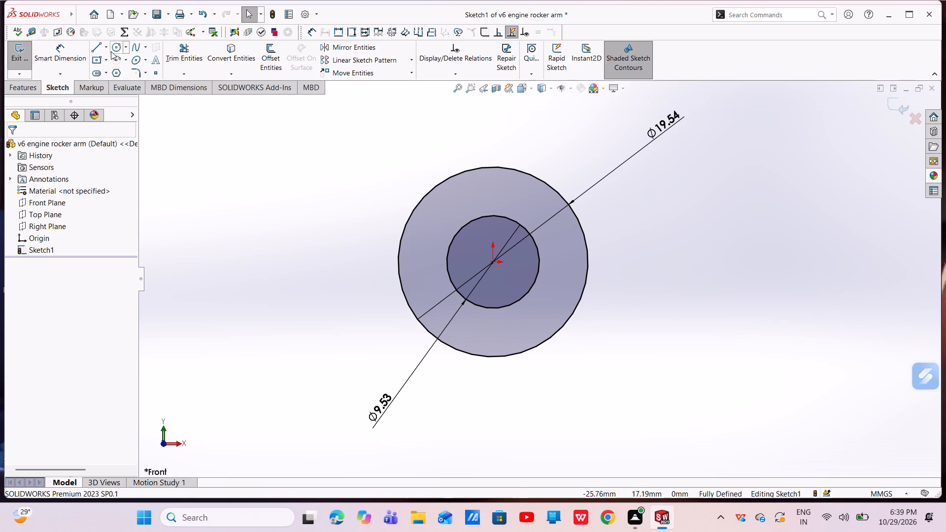
click(98, 43)
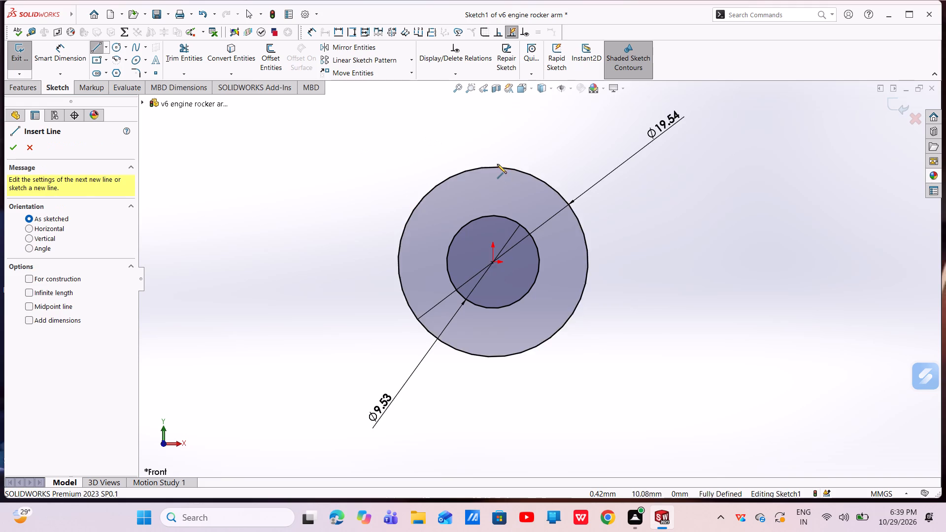
click(492, 166)
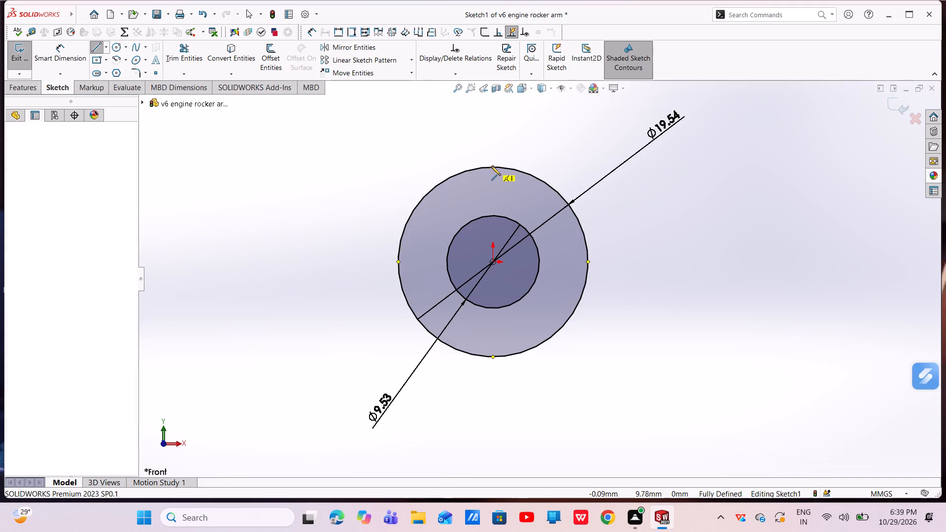
click(193, 168)
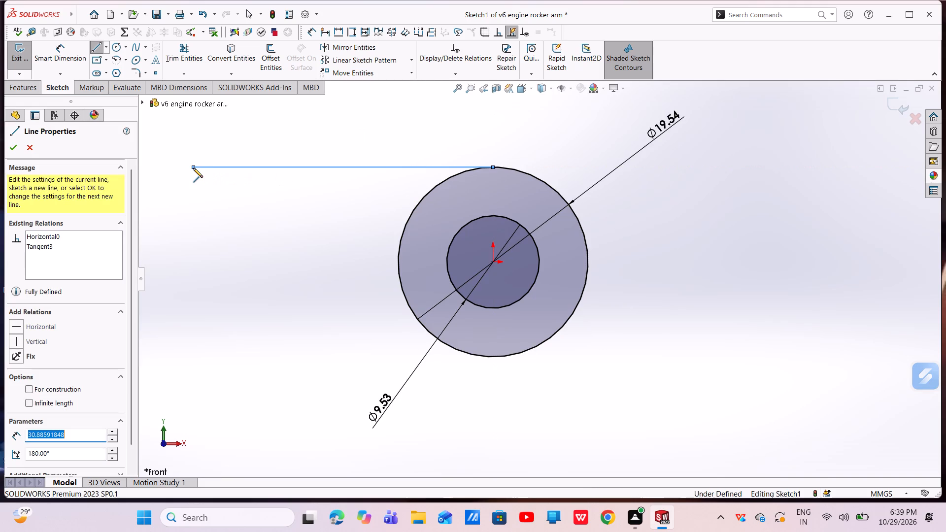
click(192, 231)
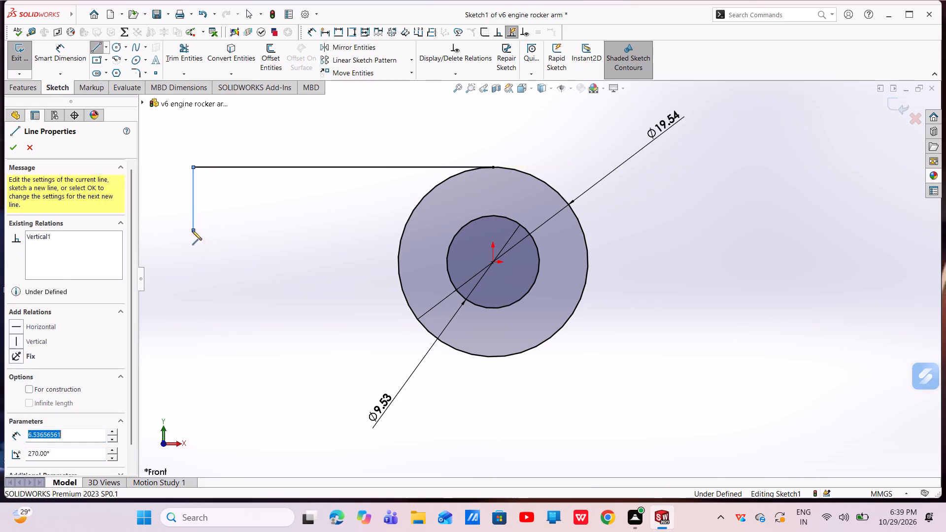
click(398, 269)
right_click(398, 269)
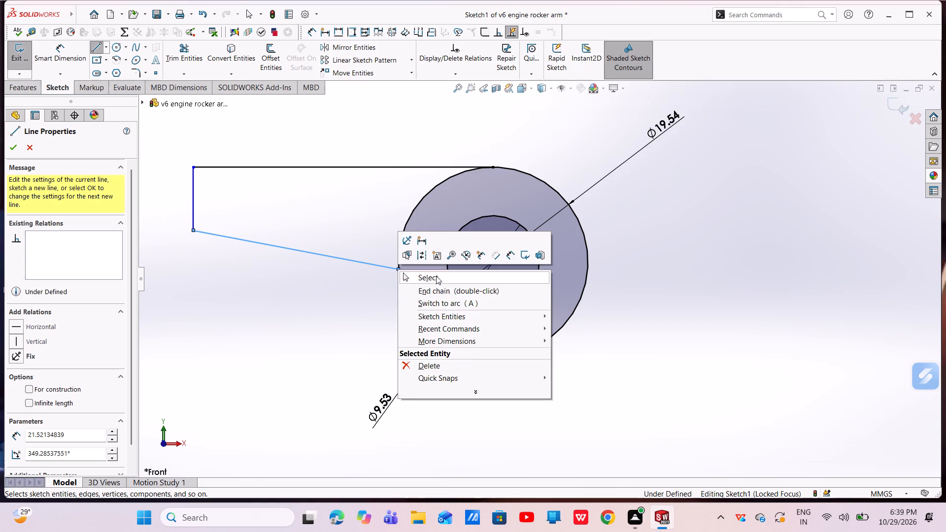
click(437, 274)
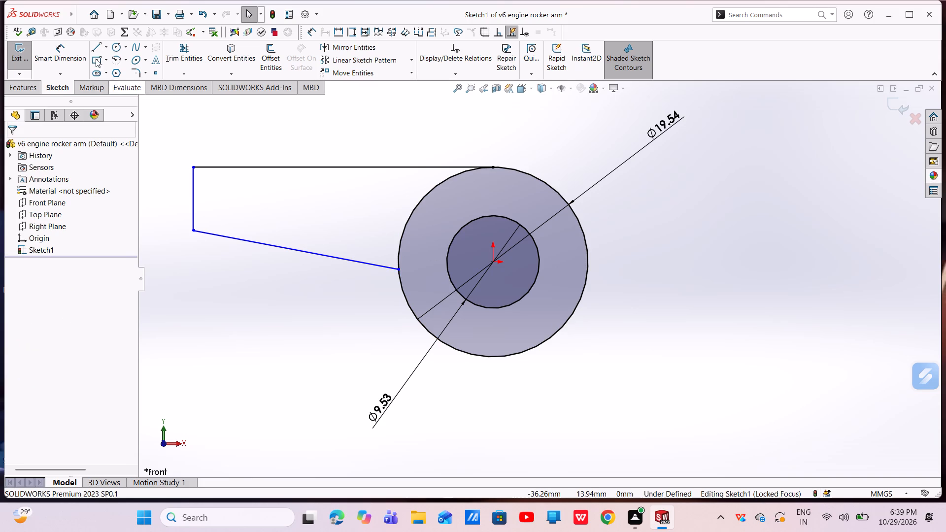
Dimension the vertical end line of the arm as 5 mm.
click(66, 45)
click(194, 191)
click(164, 193)
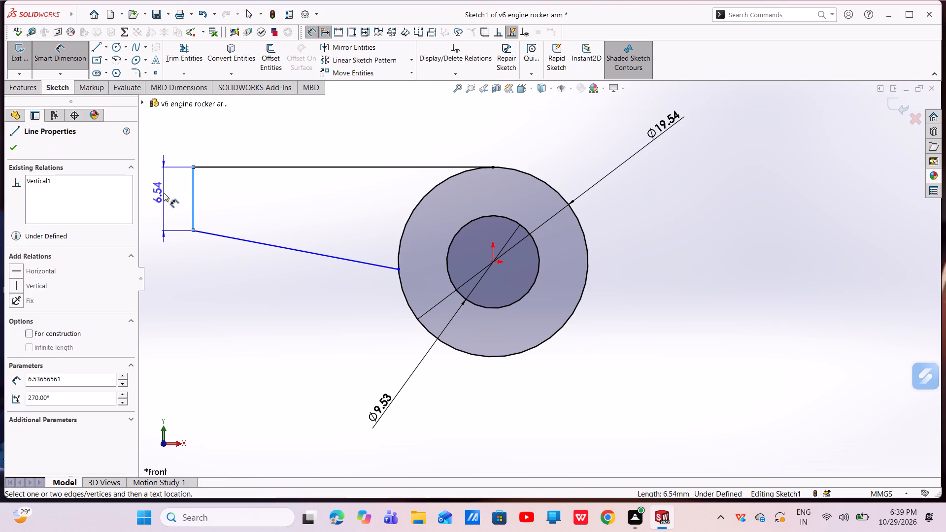
key(BackSpace)
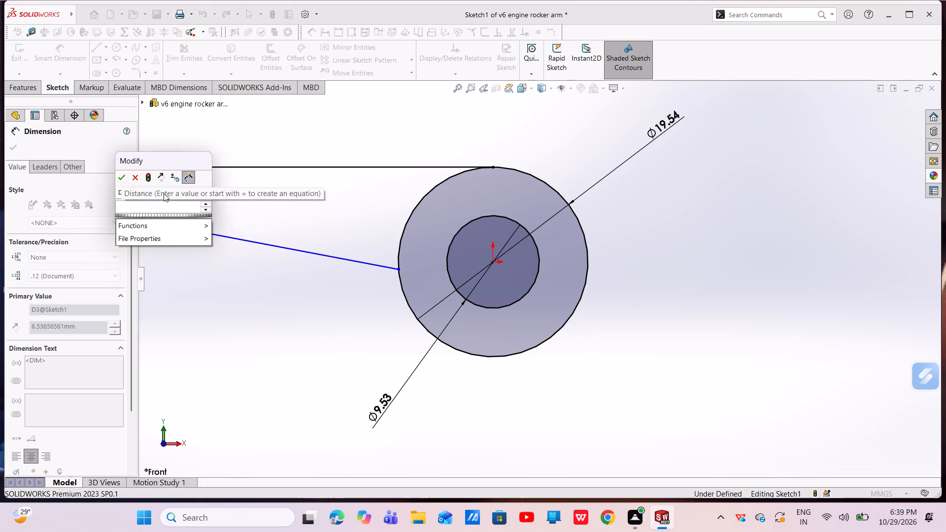
key(5)
key(Return)
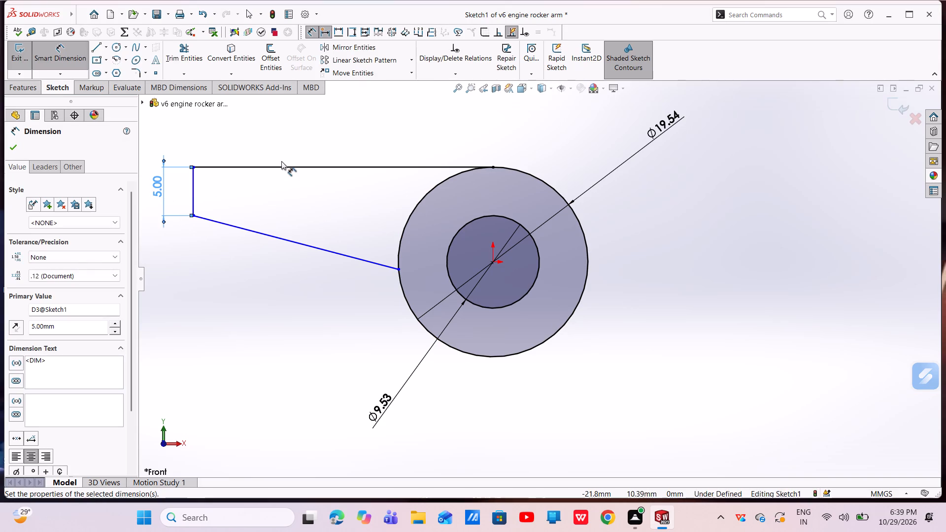
Dimension the angle between the left arm's top line and its sloped lower line as 25°.
click(283, 167)
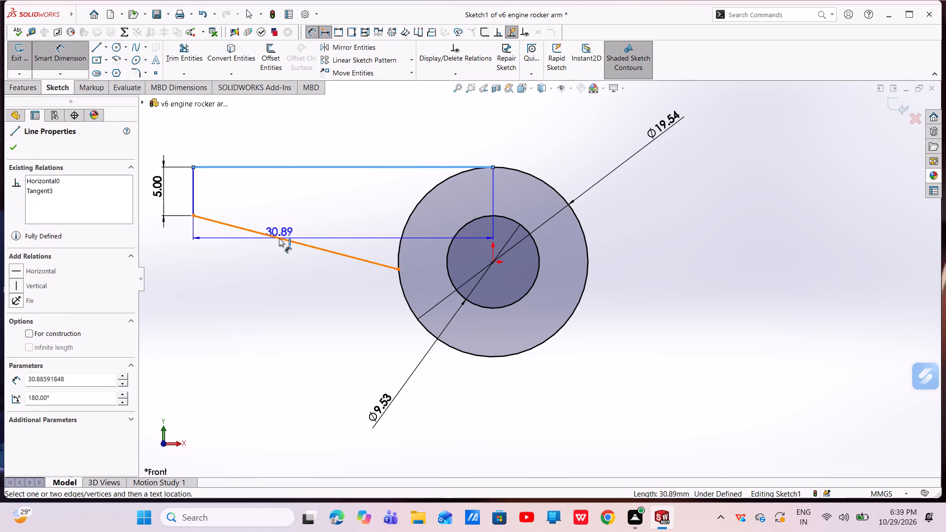
click(279, 238)
click(256, 207)
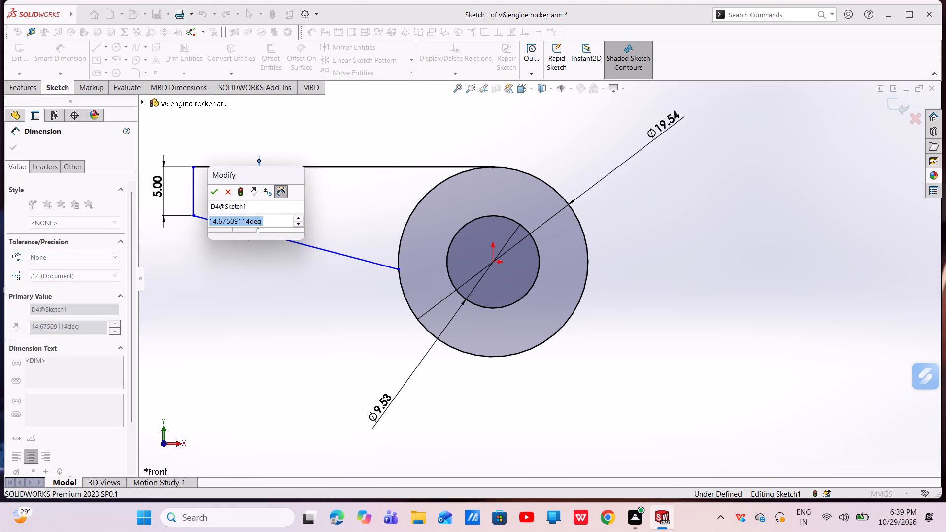
key(BackSpace)
text(25)
key(Return)
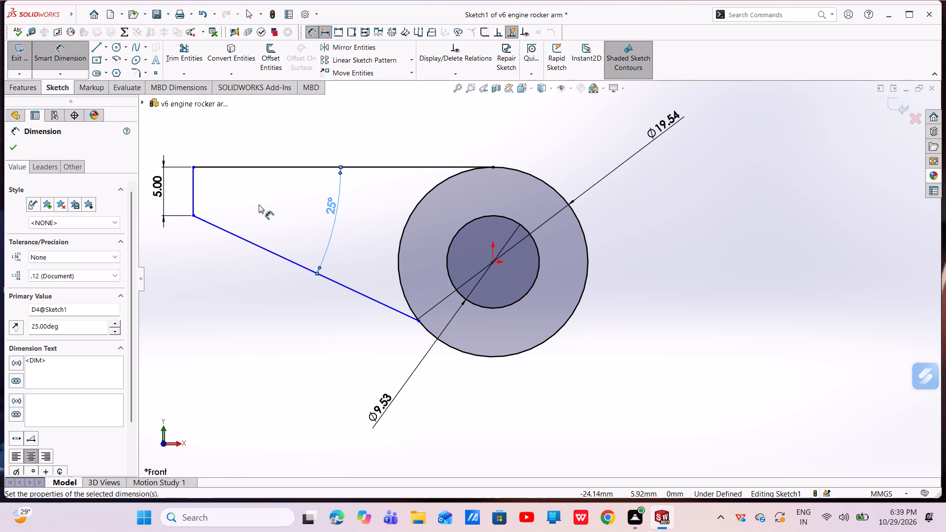
Dimension the horizontal distance from the left arm's vertical end line to the hub centre as 22.23 mm.
scroll(617, 321, up, 4)
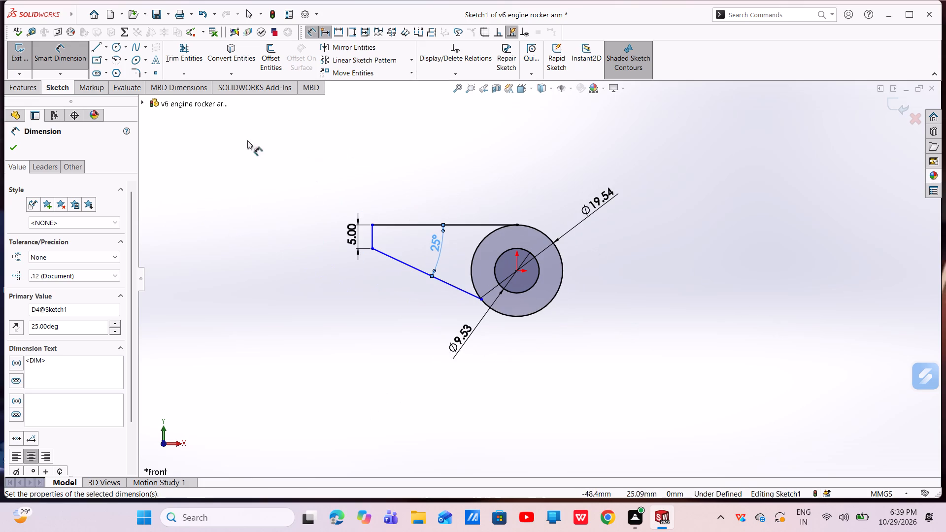
click(371, 238)
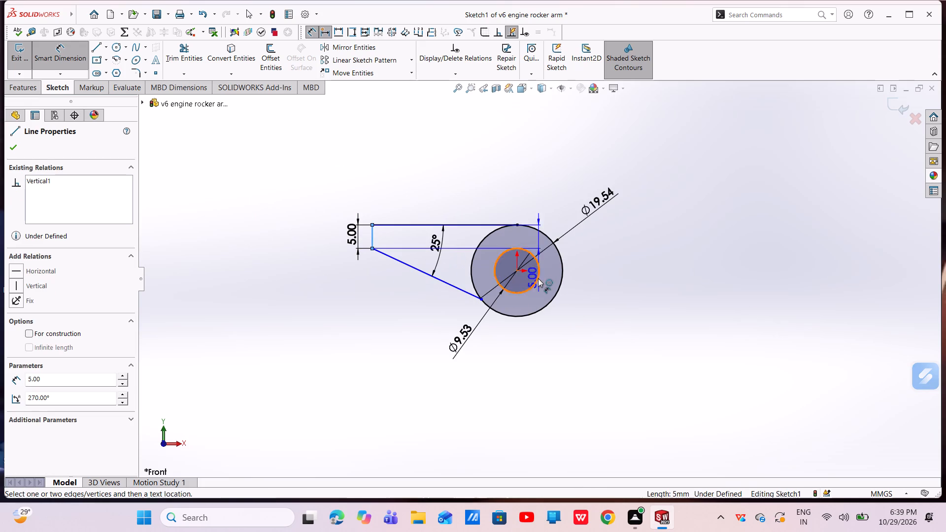
click(518, 270)
click(467, 165)
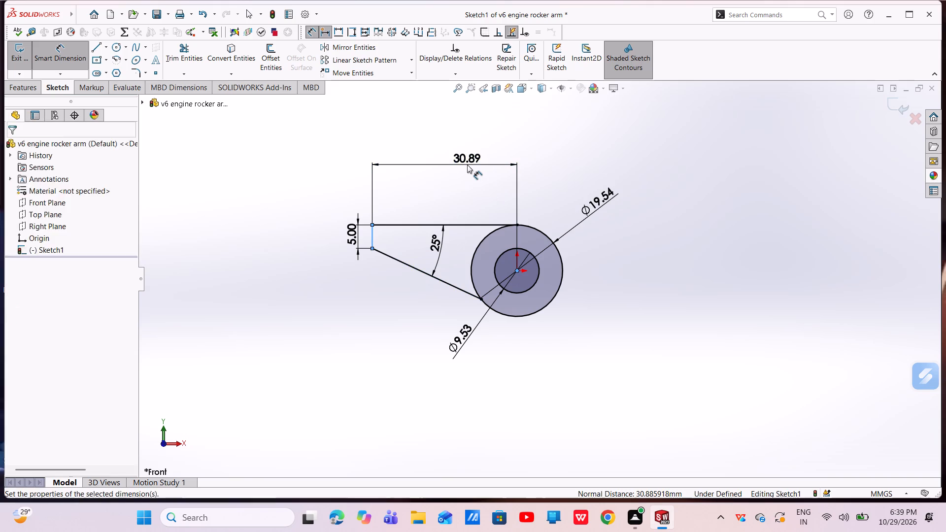
key(BackSpace)
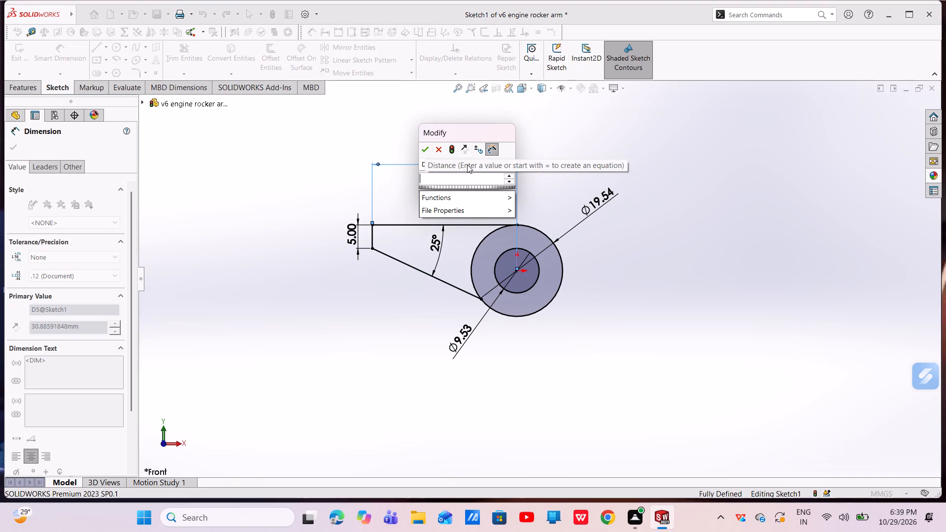
text(22.23)
key(Return)
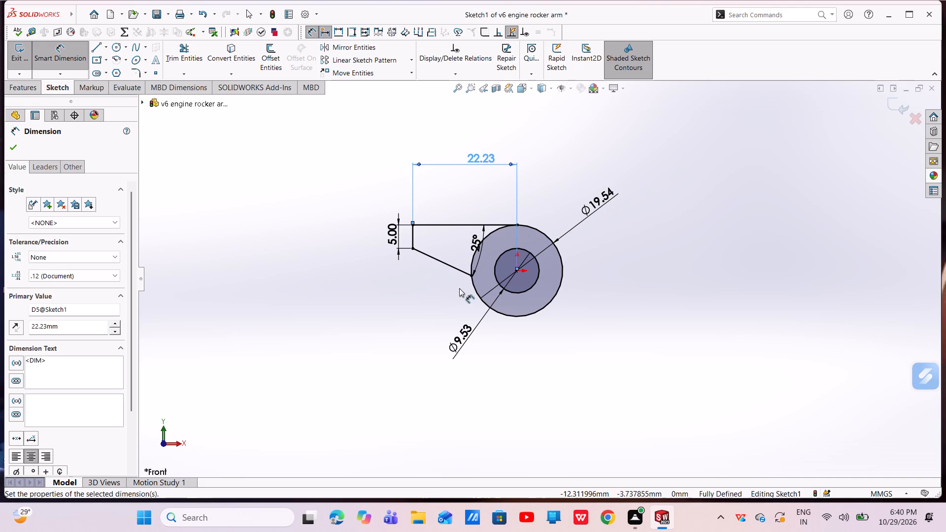
Reposition the 25° angle dimension clear of the outer circle, inside the left arm, and finish dimensioning.
scroll(482, 266, down, 4)
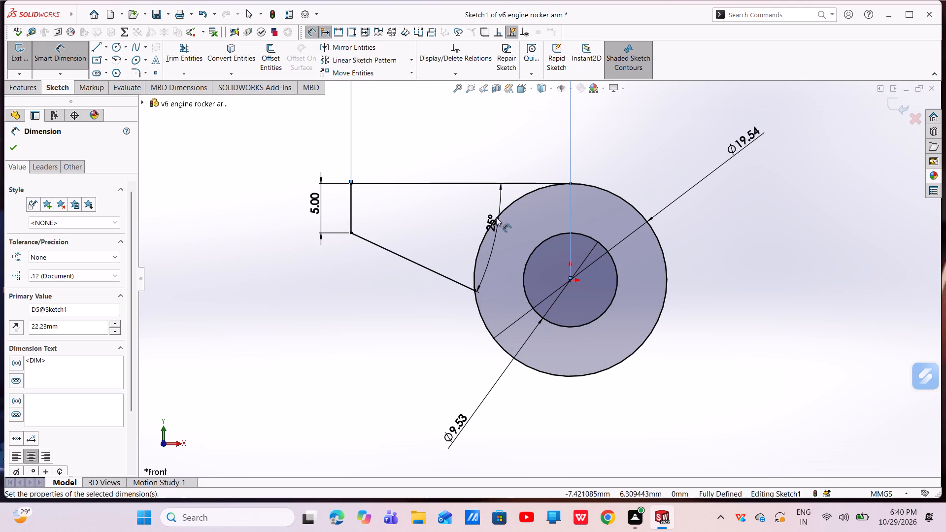
drag(492, 221, 415, 225)
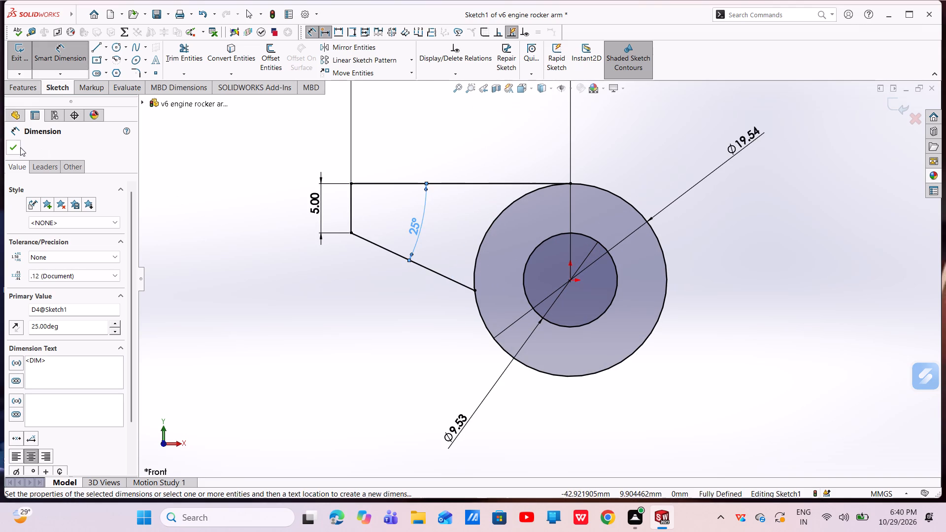
click(17, 147)
Sketch the right arm: a horizontal line about 22.4 mm from the outer circle's side, a 5 mm vertical down, and a slope back to the circle's bottom.
scroll(400, 337, up, 4)
scroll(594, 312, down, 2)
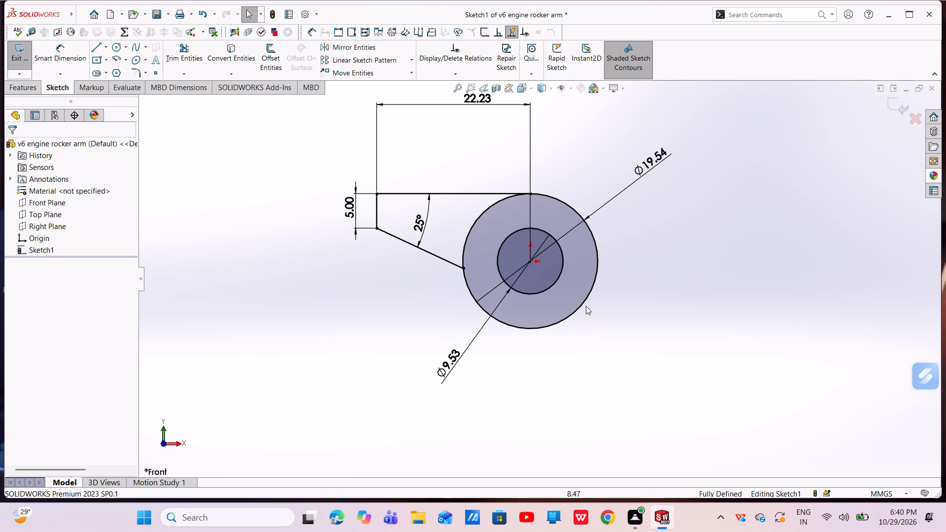
scroll(568, 340, up, 1)
scroll(568, 277, down, 3)
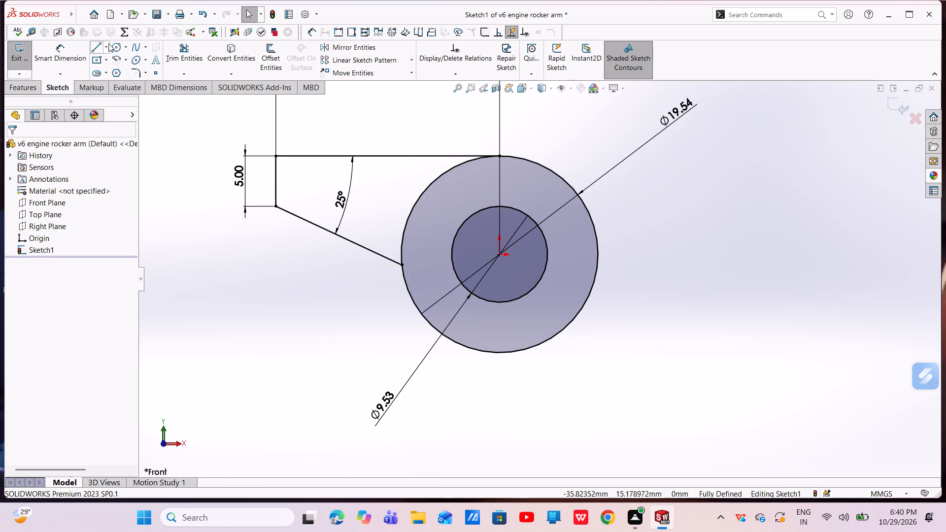
click(99, 49)
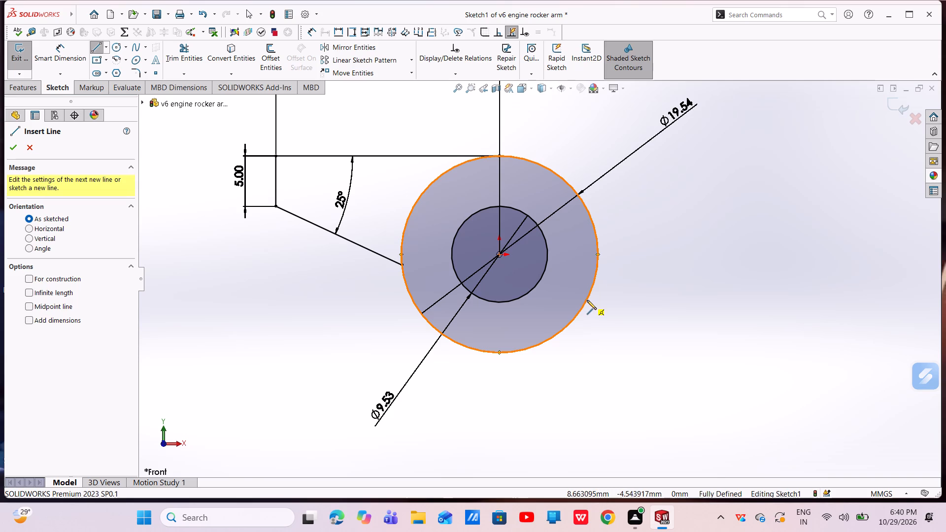
click(595, 276)
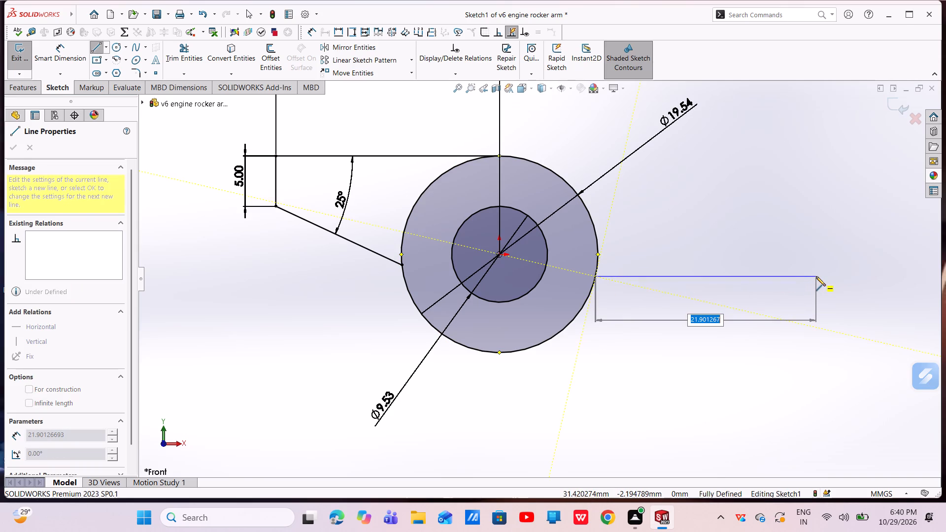
click(821, 276)
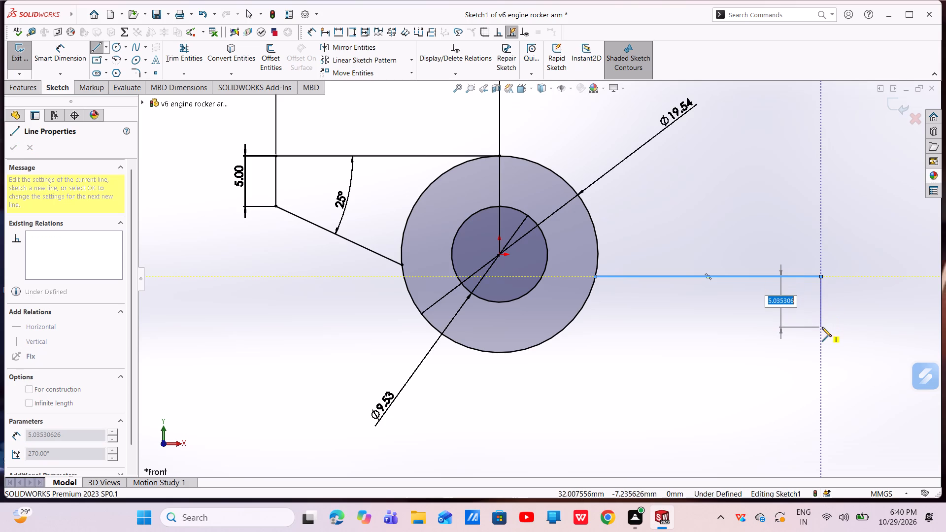
click(822, 327)
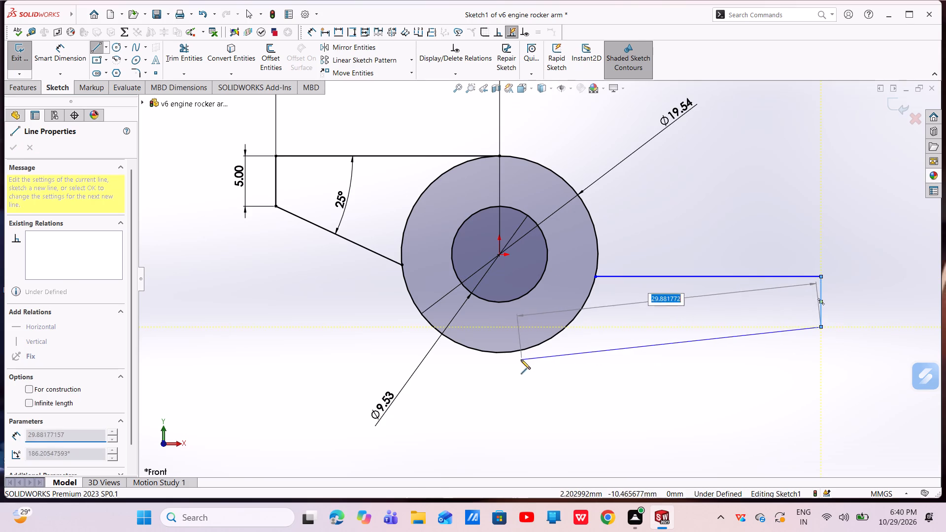
click(515, 352)
right_click(515, 351)
click(540, 359)
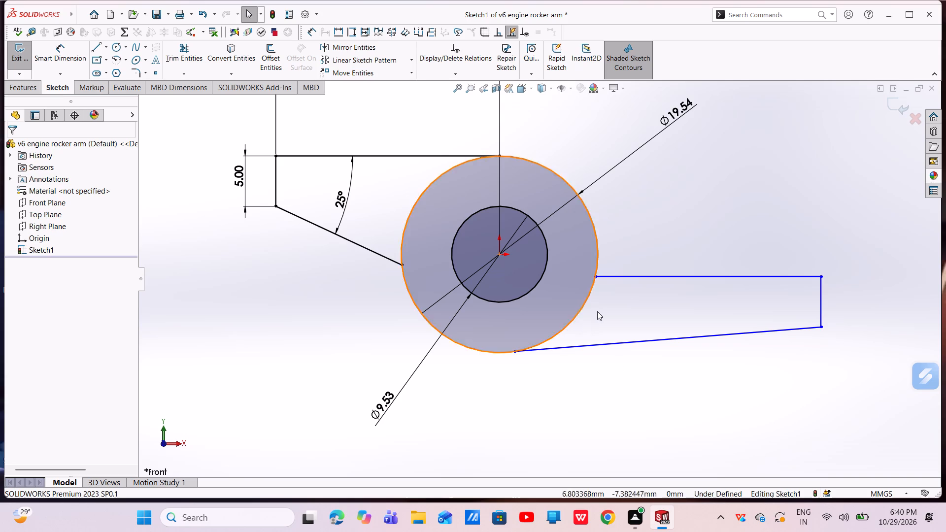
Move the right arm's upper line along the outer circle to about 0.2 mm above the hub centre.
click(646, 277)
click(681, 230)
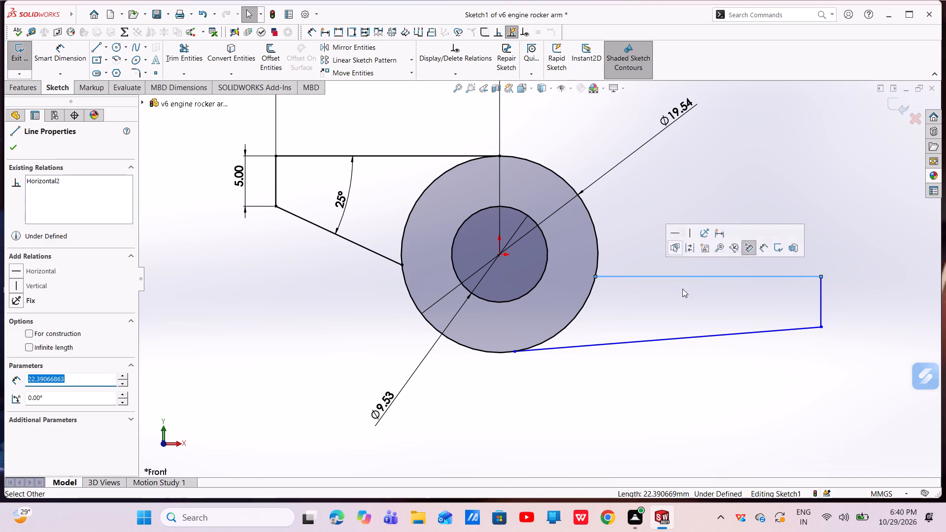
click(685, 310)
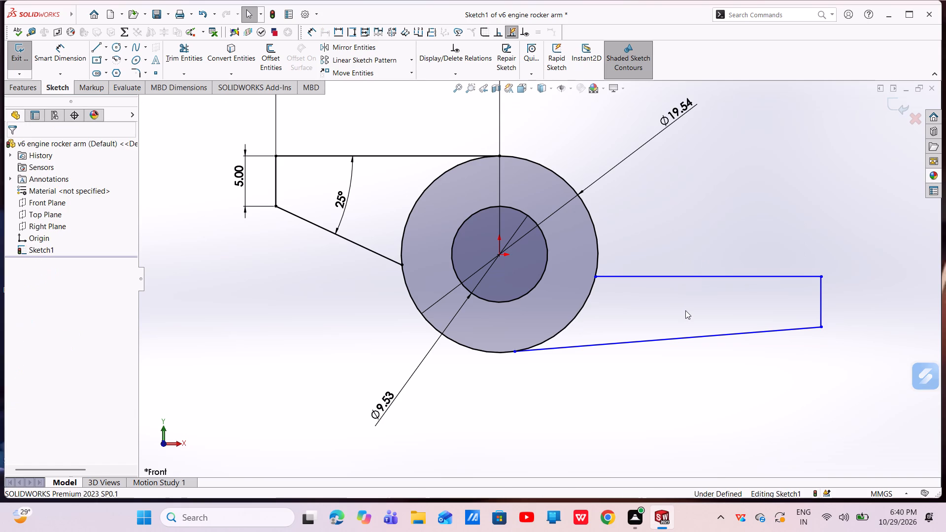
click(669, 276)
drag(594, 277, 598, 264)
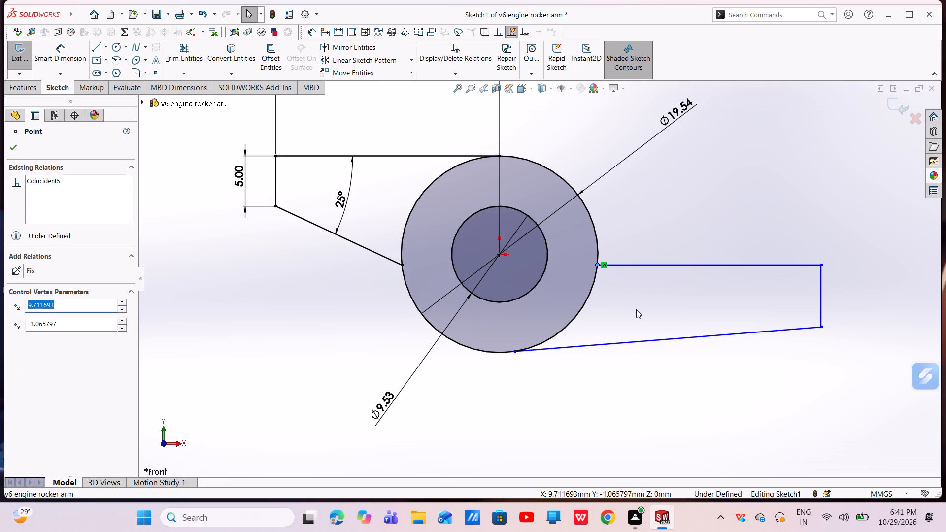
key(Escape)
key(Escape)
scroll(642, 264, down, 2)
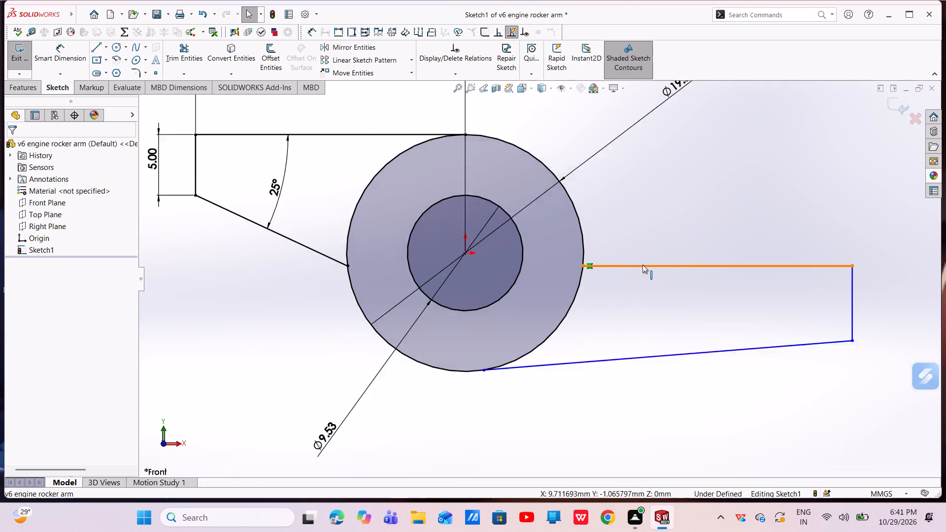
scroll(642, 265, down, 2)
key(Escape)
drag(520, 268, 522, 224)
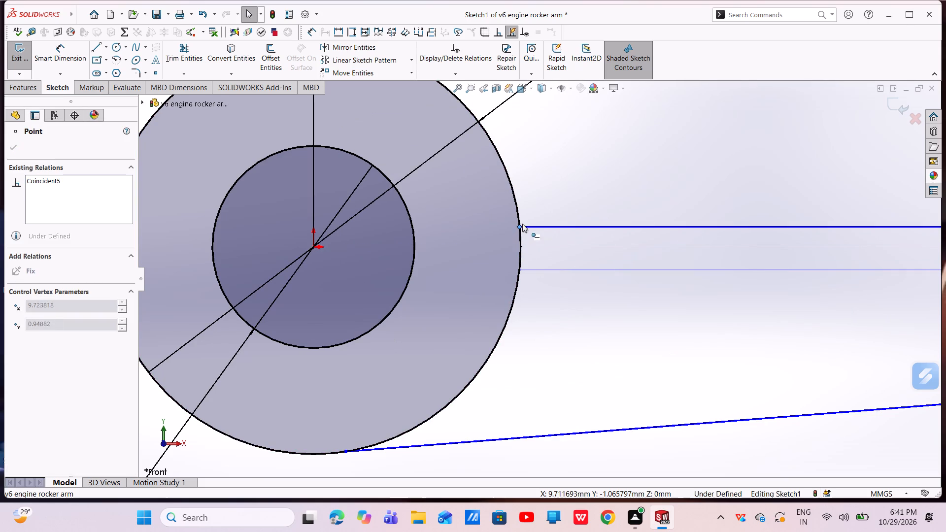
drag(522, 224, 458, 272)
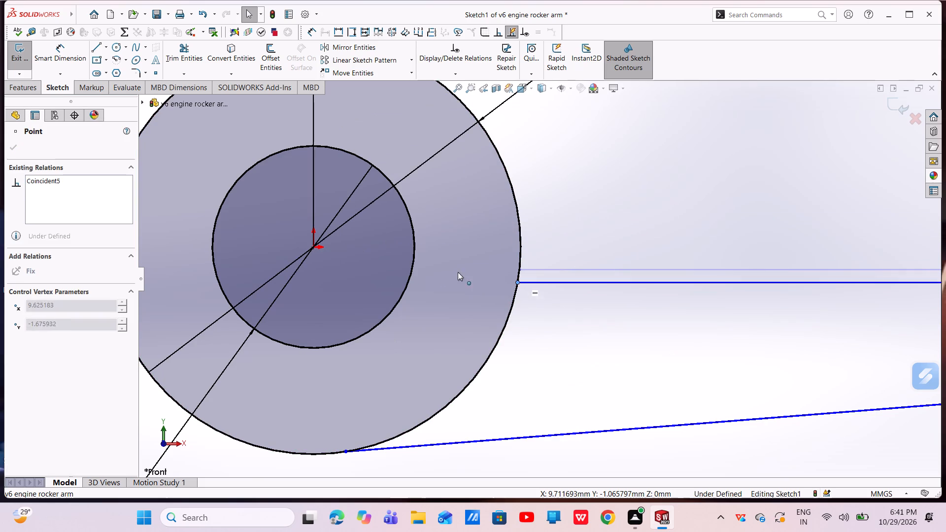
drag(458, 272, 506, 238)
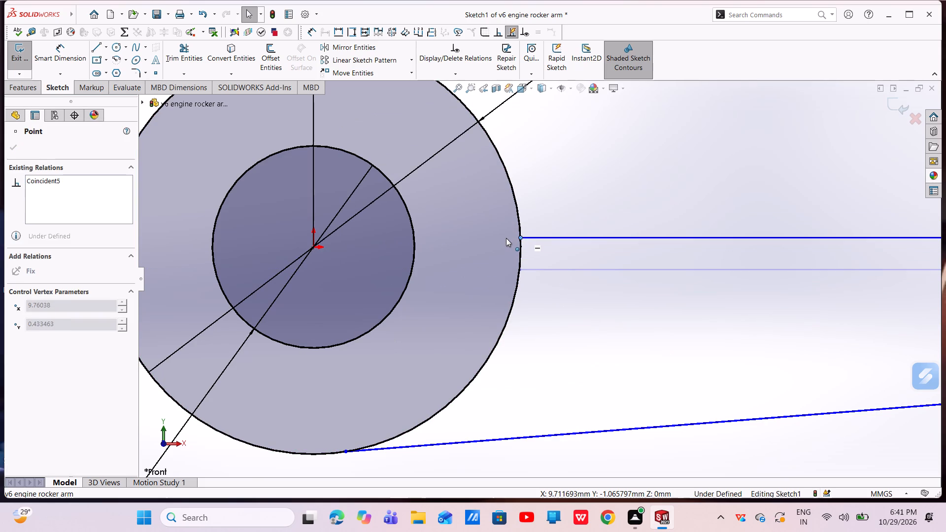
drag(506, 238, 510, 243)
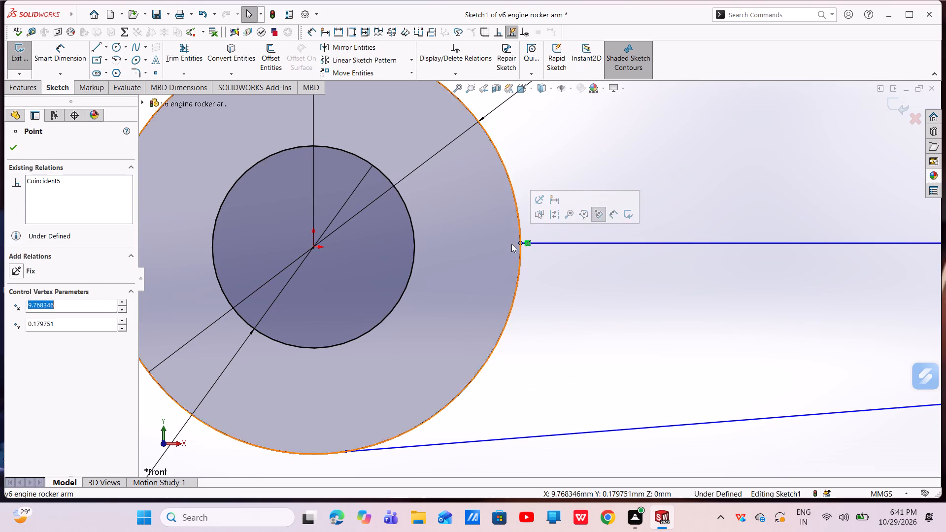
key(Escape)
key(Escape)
Delete the right arm's upper horizontal line.
click(554, 241)
right_click(554, 241)
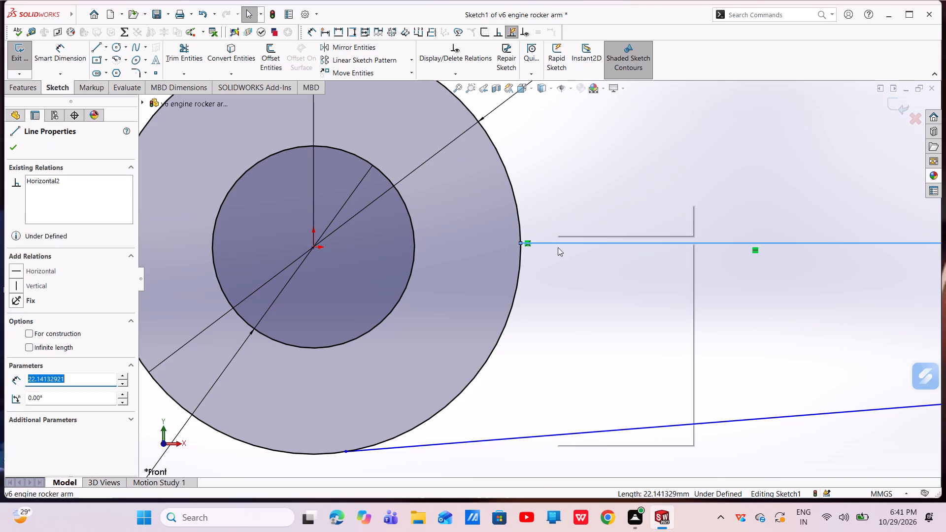
click(581, 398)
scroll(588, 350, up, 4)
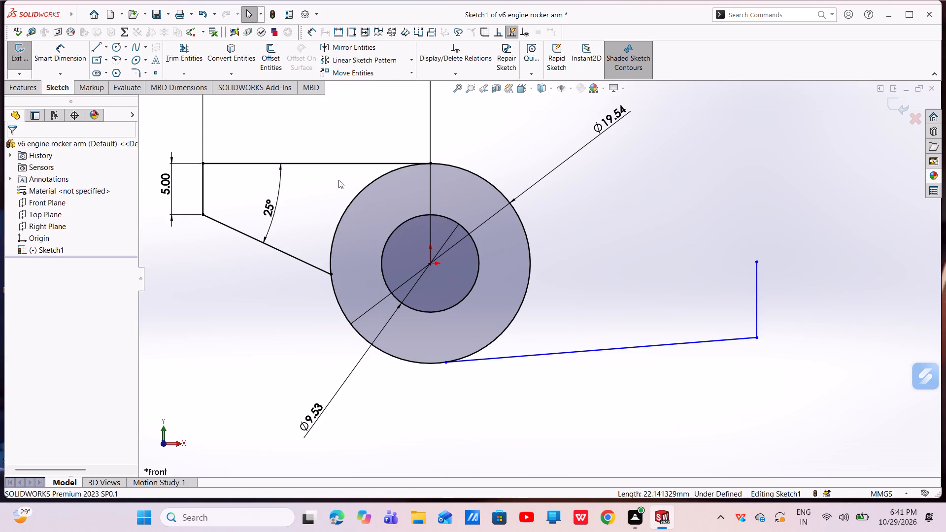
Redraw the right arm's upper edge as a horizontal line about 22 mm long from the outer circle to the vertical end line's top.
click(97, 46)
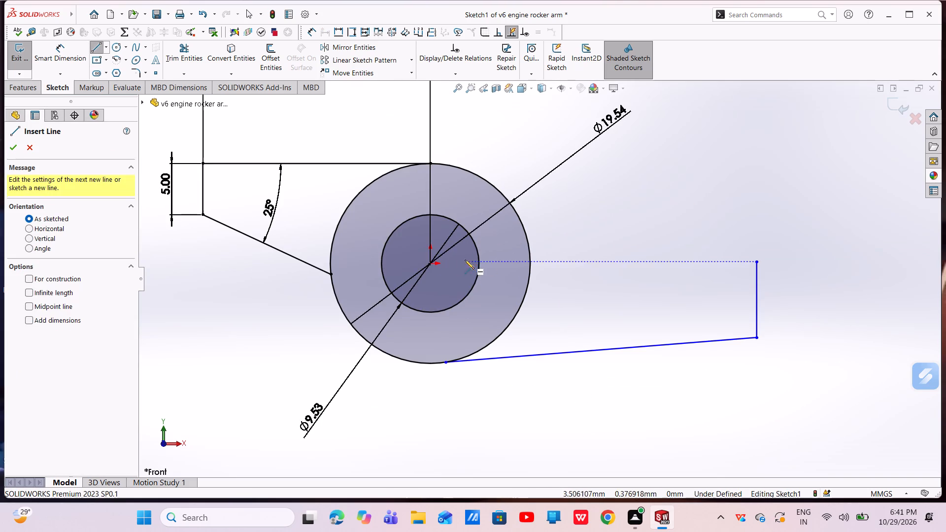
click(530, 259)
click(756, 261)
right_click(756, 261)
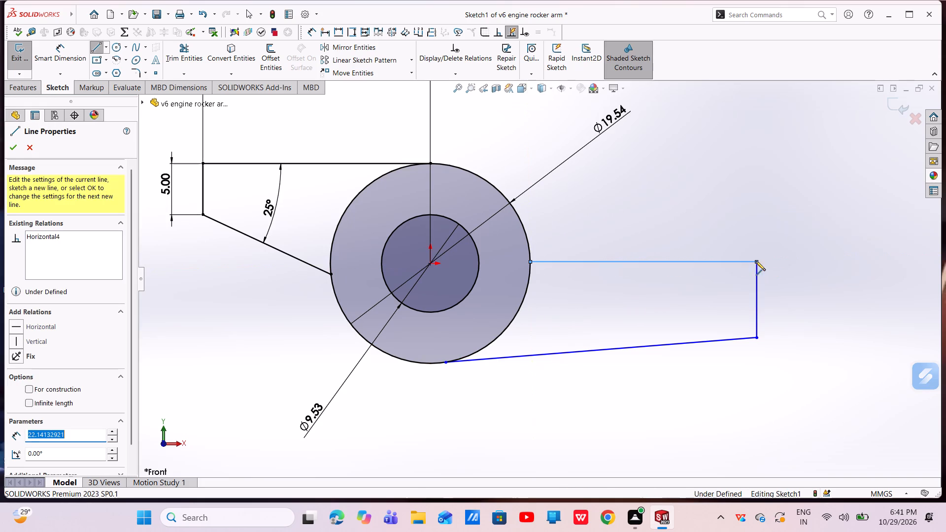
click(766, 268)
click(686, 264)
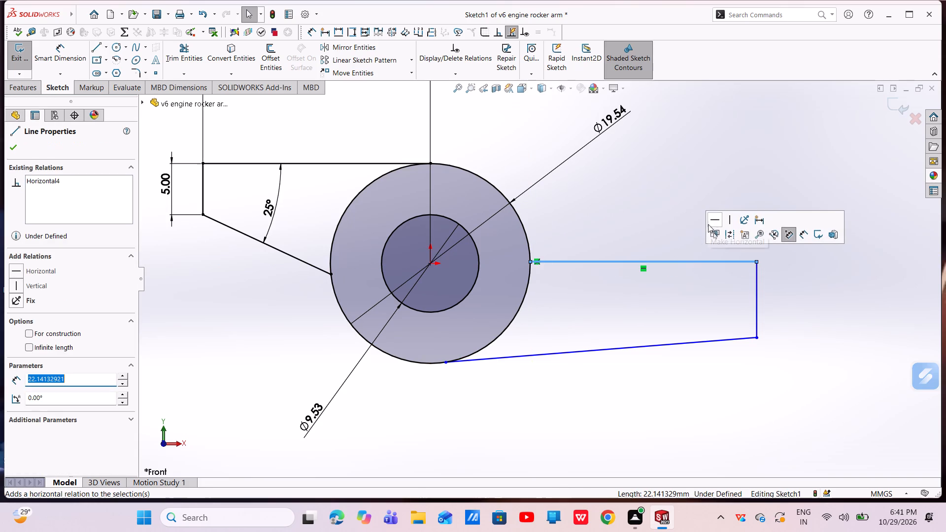
click(712, 219)
key(Escape)
key(Escape)
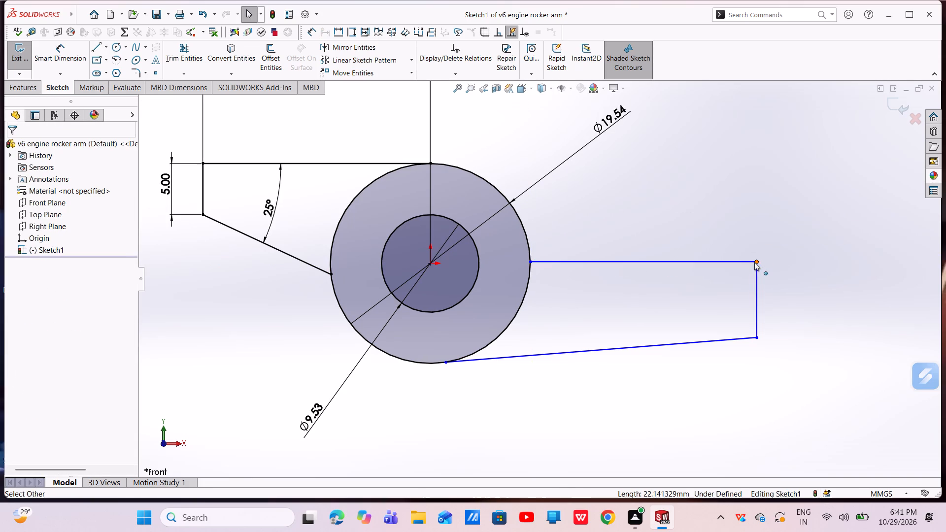
Move the right arm's upper outer corner up to about 1.4 mm above the hub centre.
drag(754, 262, 753, 249)
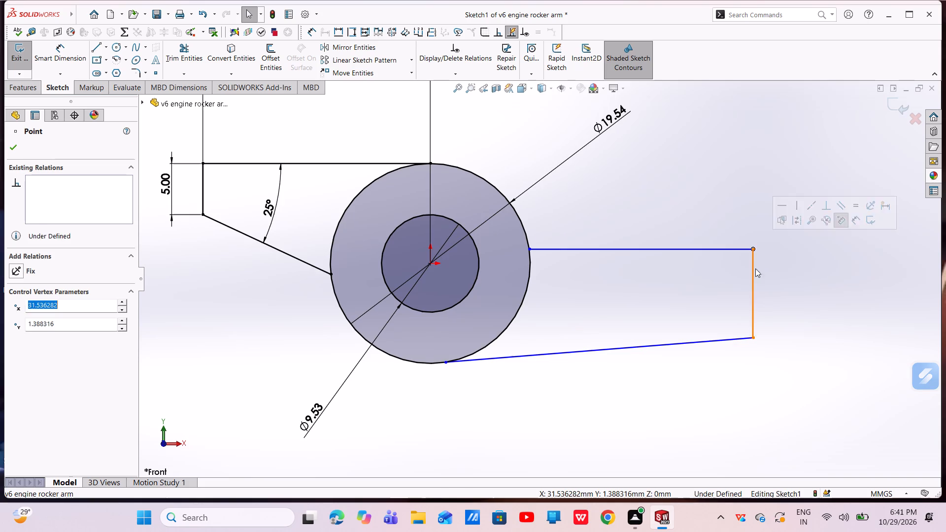
key(Escape)
key(Escape)
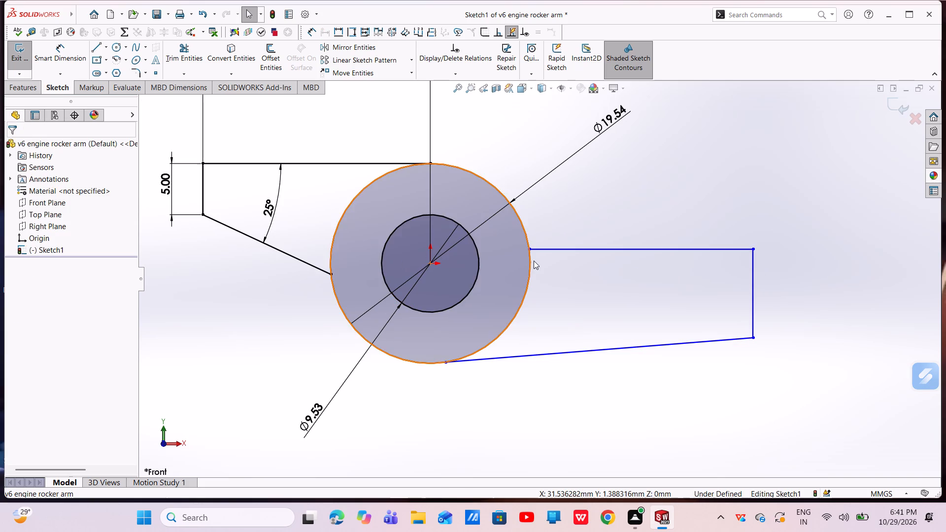
Make the right arm's upper horizontal line coincident with the hub centre.
click(431, 262)
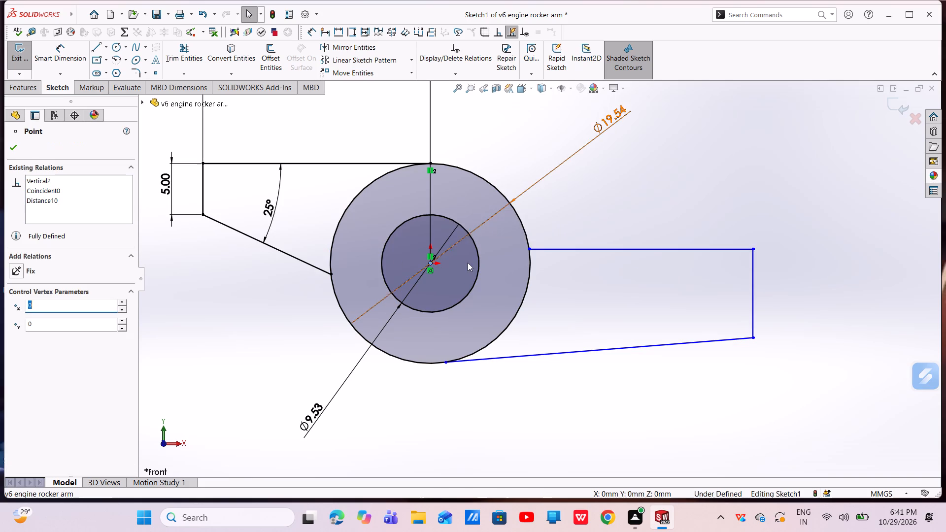
ctrl+click(535, 250)
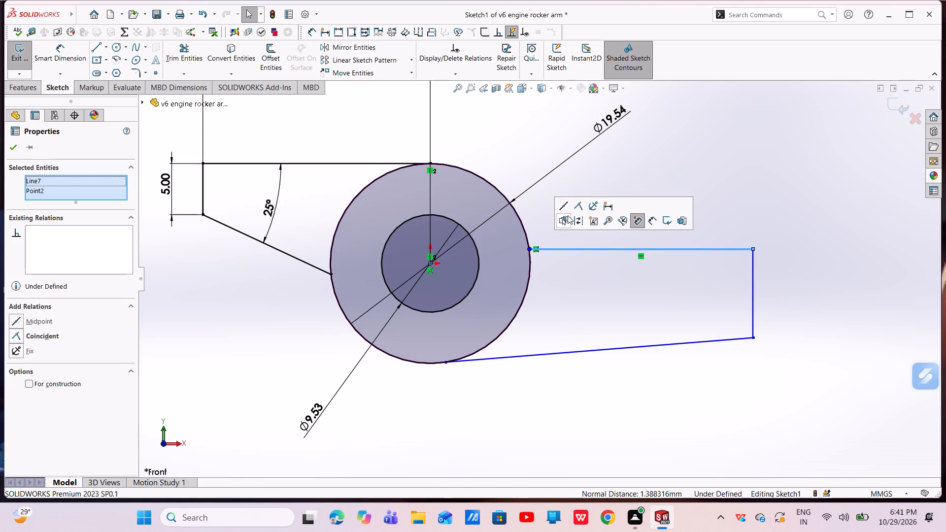
click(578, 204)
key(Escape)
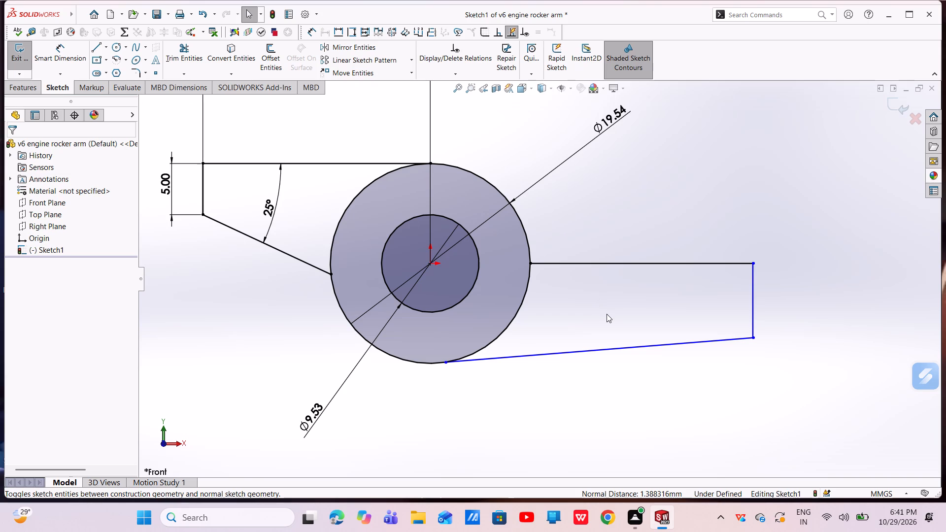
Make the right arm's sloped lower line tangent to the hub's outer circle.
click(549, 354)
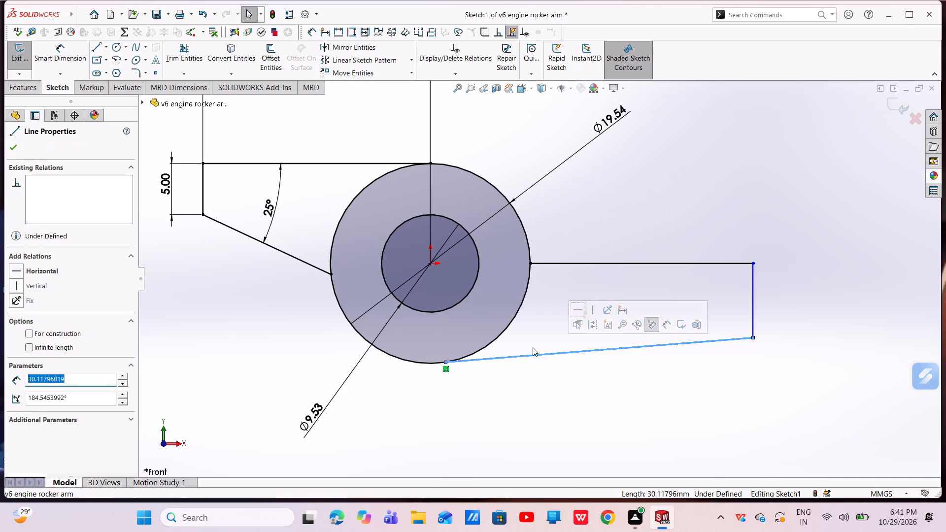
ctrl+click(499, 339)
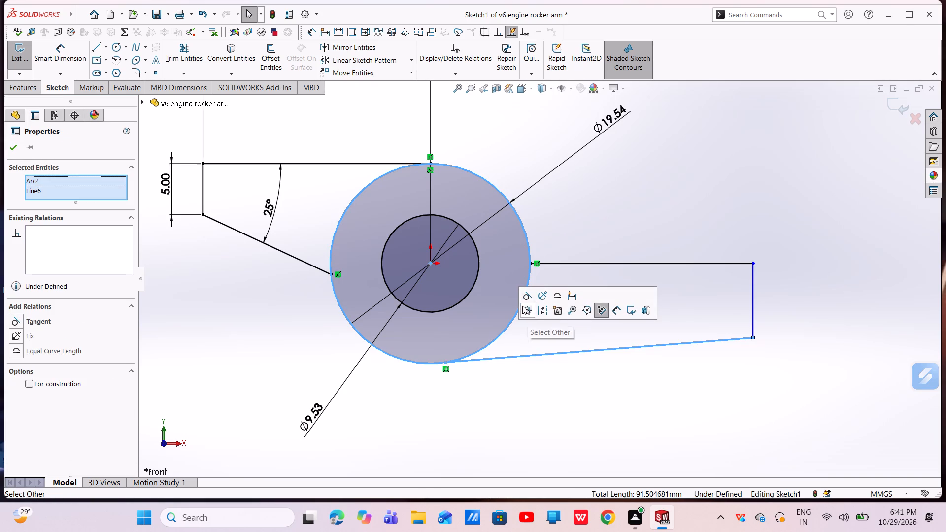
click(528, 299)
key(Escape)
key(Escape)
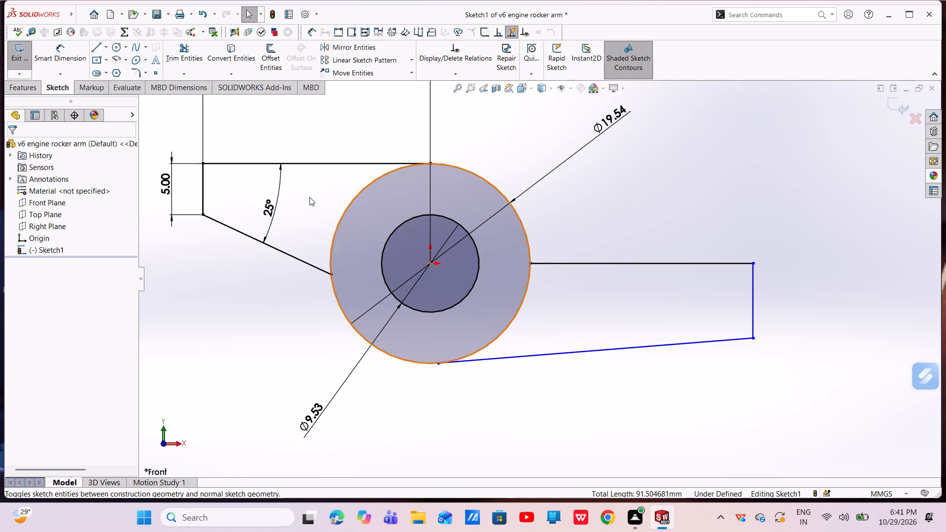
Dimension the horizontal distance from the hub centre to the right arm's vertical end line as 28.58 mm.
click(73, 66)
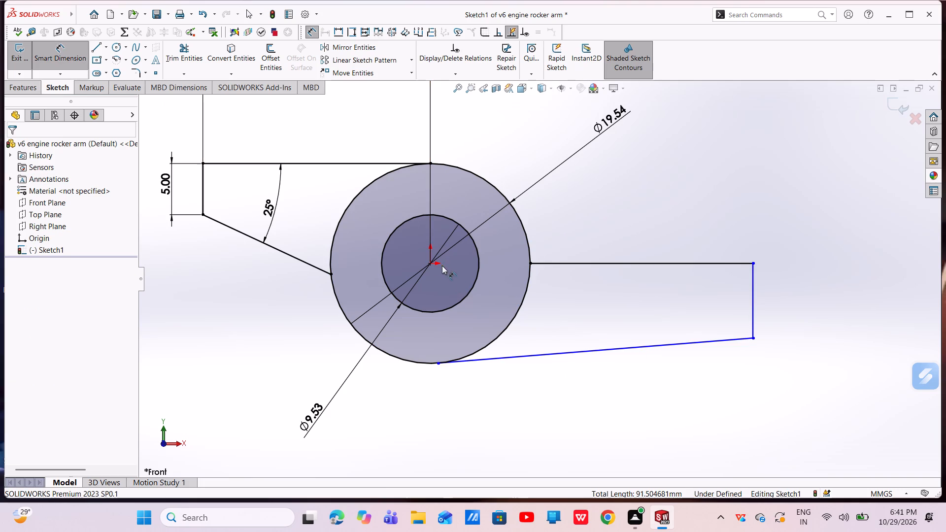
click(433, 264)
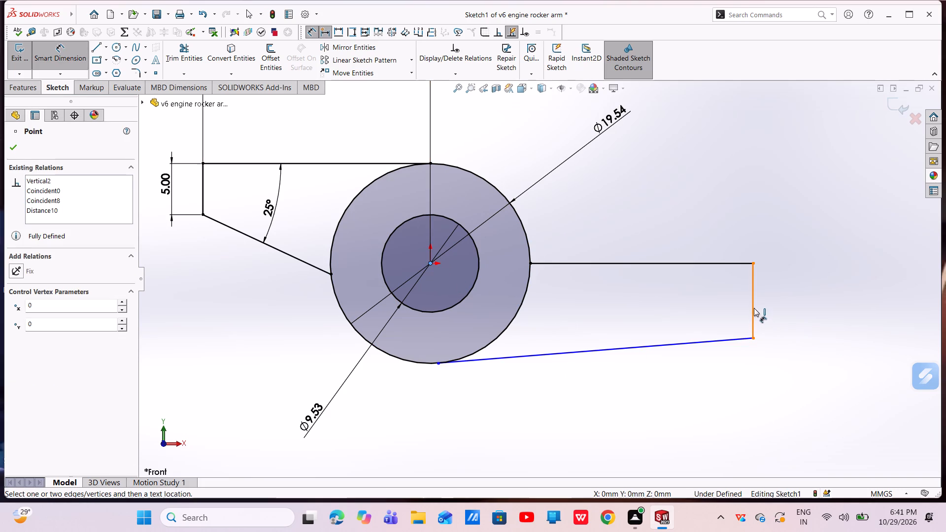
click(754, 308)
click(684, 426)
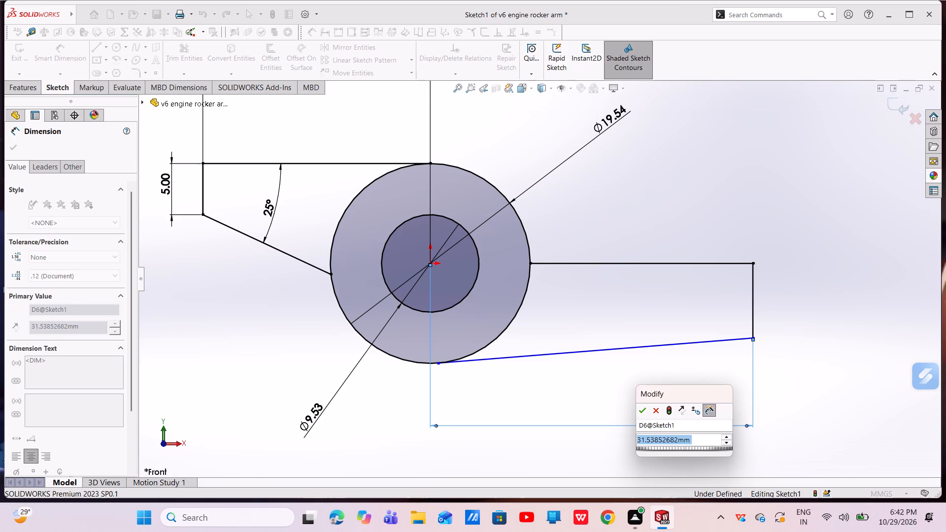
key(BackSpace)
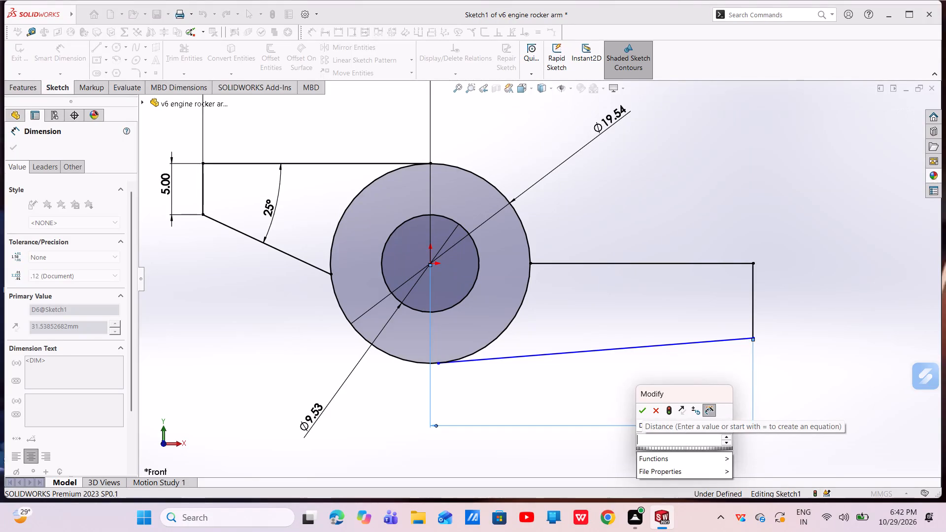
key(2)
key(8)
text(.5)
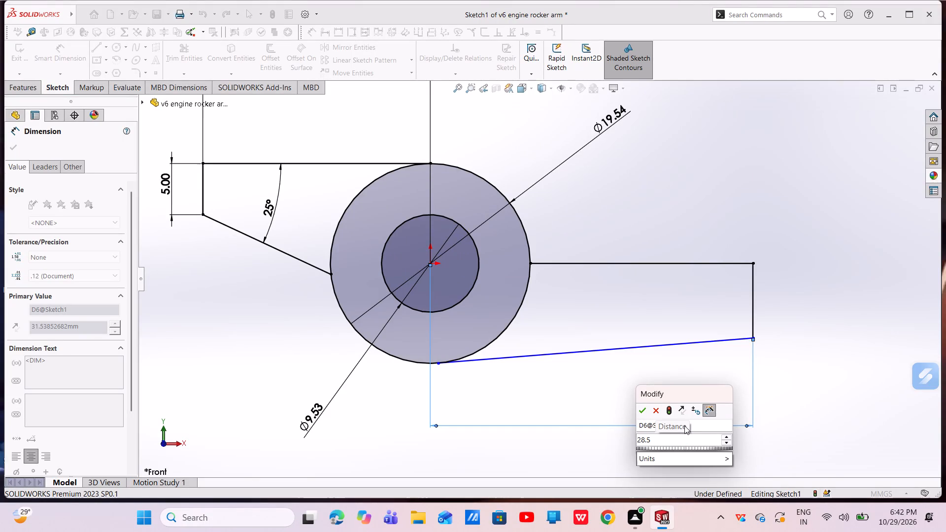
key(5)
key(BackSpace)
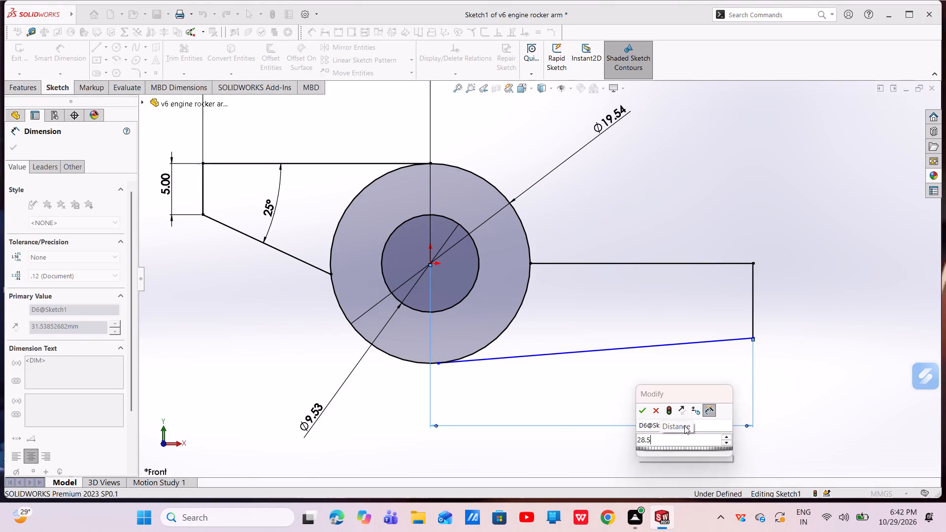
key(8)
key(Return)
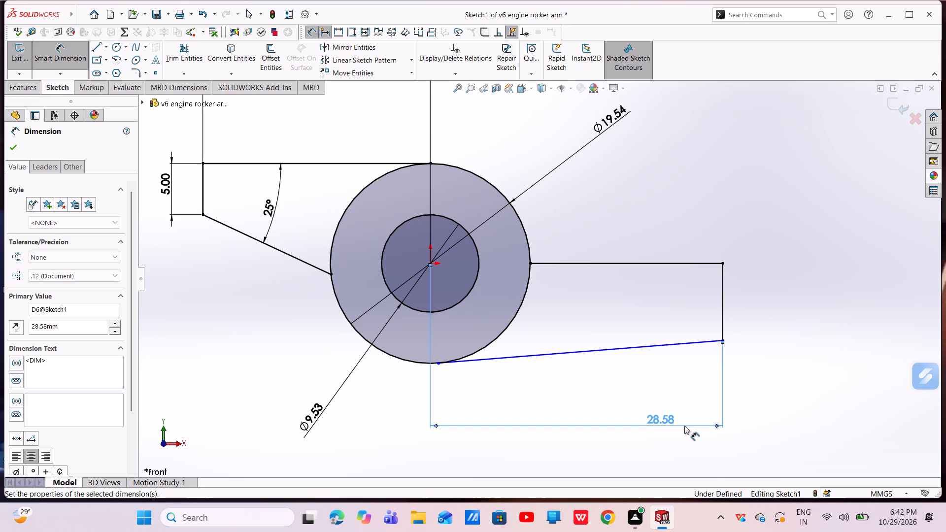
click(816, 379)
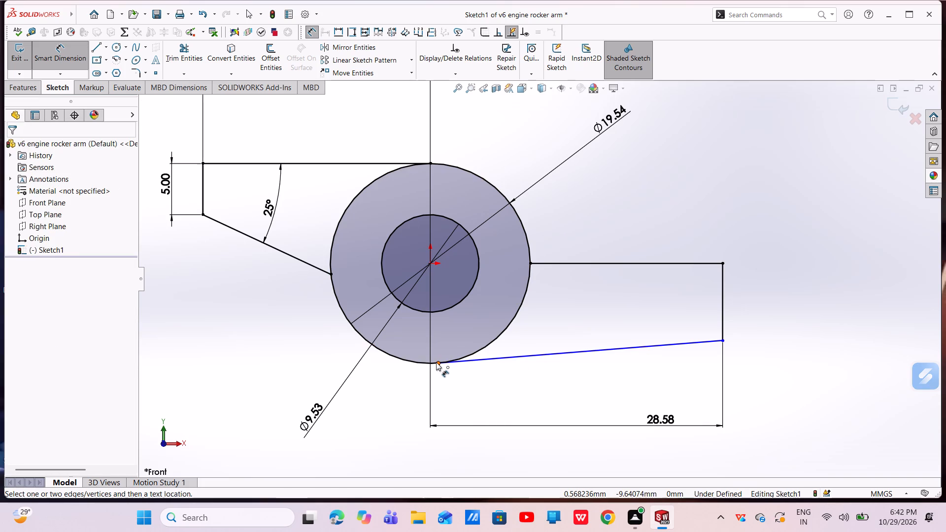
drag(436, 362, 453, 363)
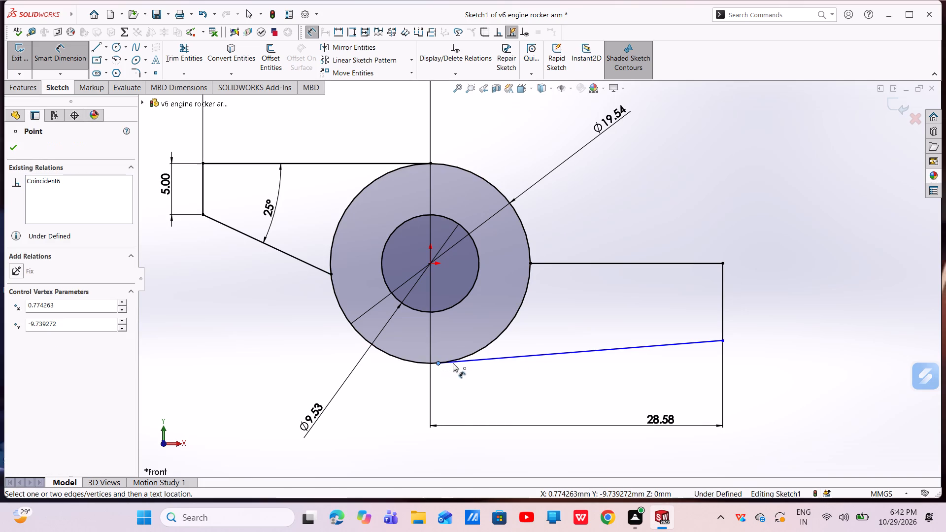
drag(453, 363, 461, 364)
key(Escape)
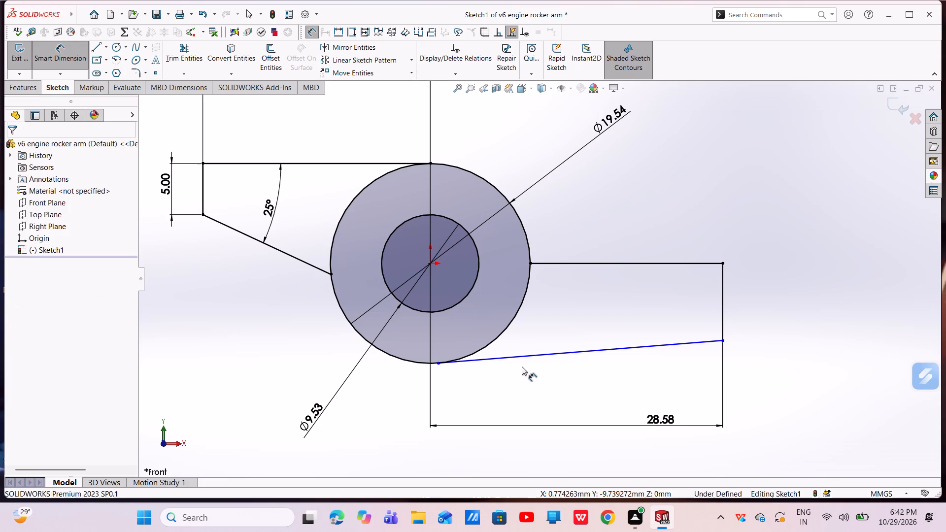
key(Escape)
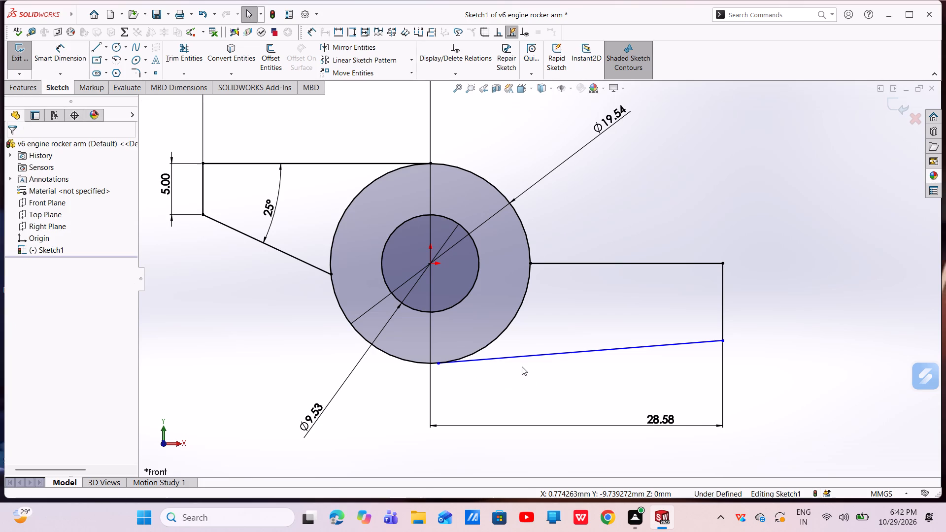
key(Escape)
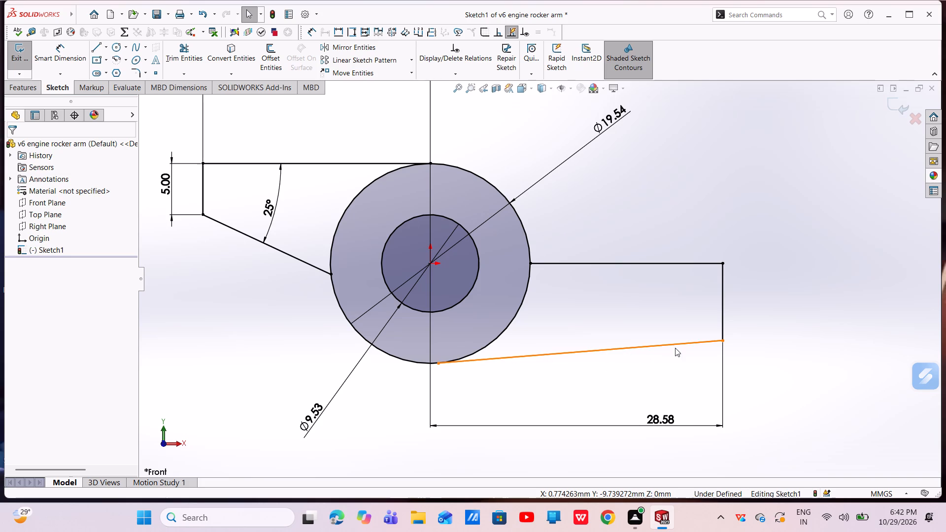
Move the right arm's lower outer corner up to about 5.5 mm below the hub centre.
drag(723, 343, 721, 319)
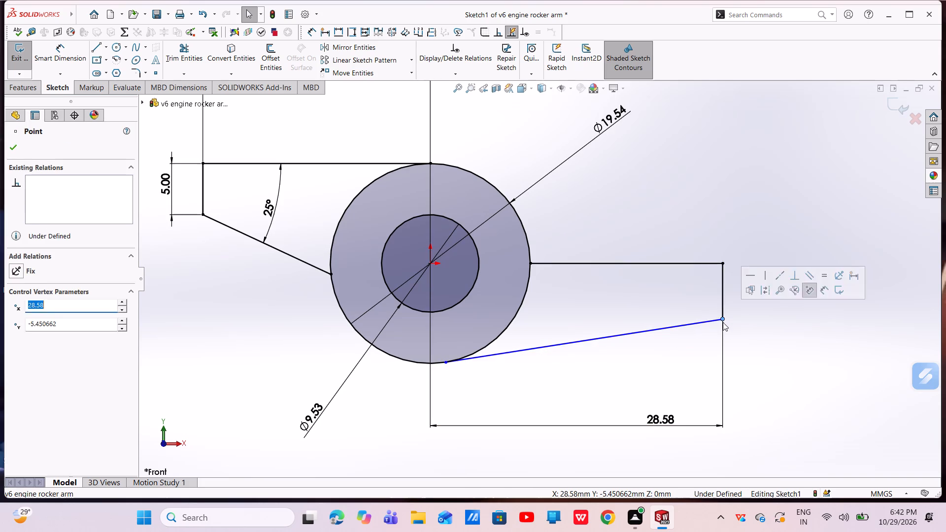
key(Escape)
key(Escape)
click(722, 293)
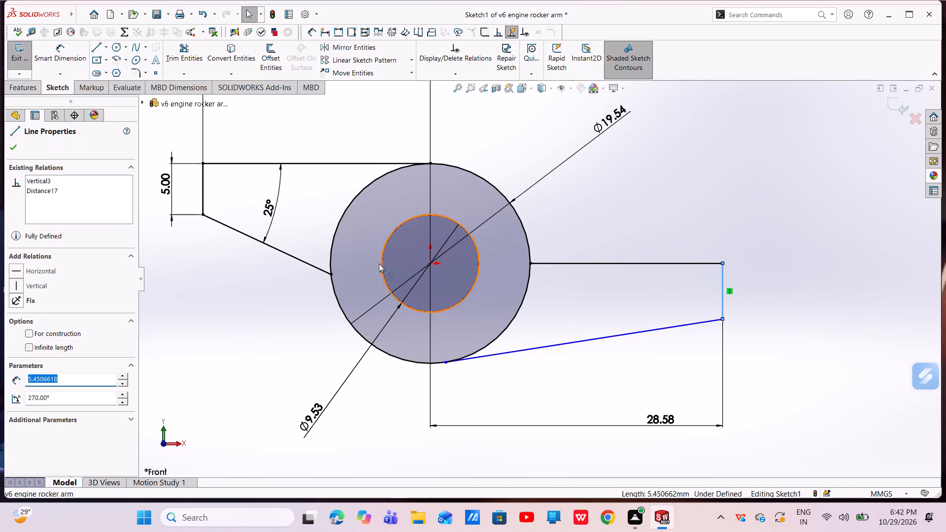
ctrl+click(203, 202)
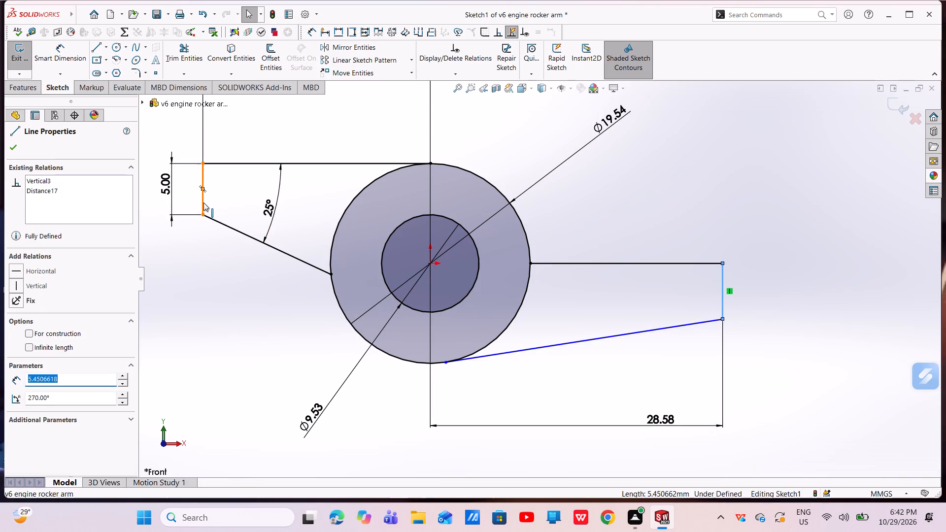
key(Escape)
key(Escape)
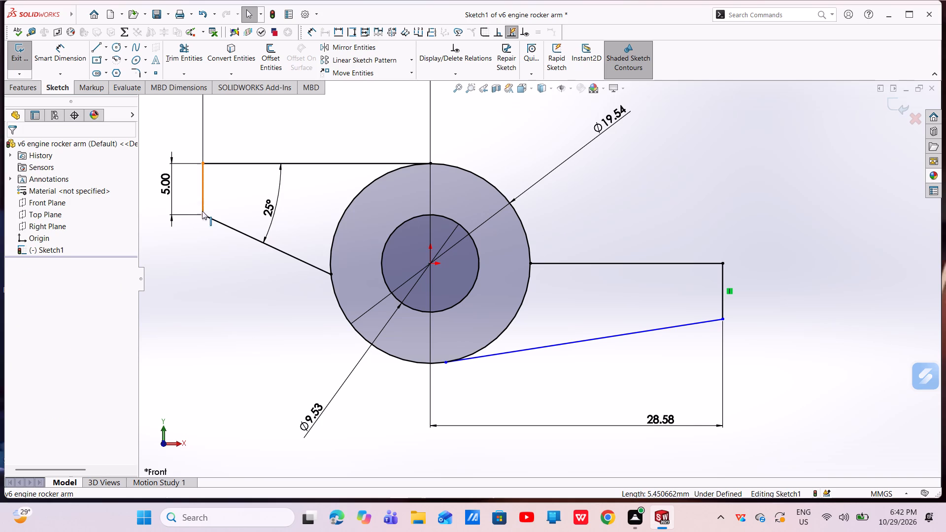
Make the right arm's vertical end line equal in length to the left arm's vertical end line.
click(202, 201)
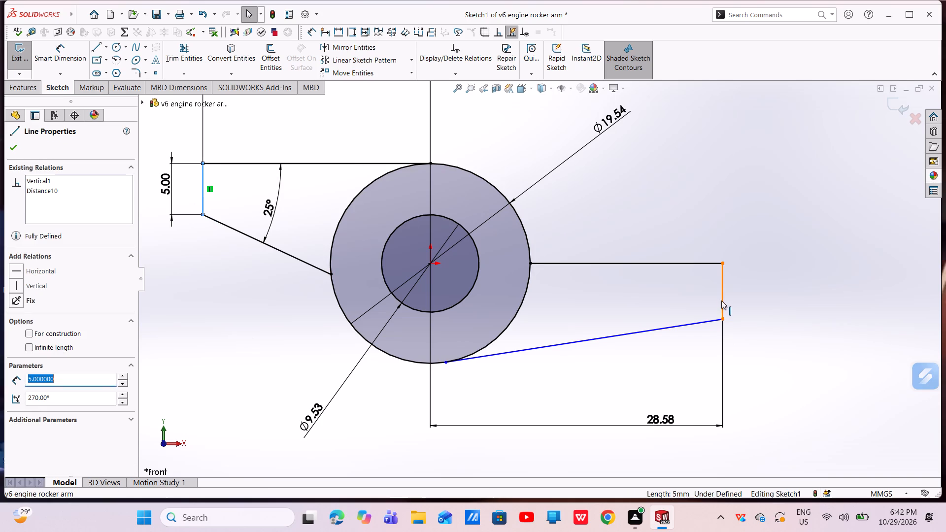
ctrl+click(722, 301)
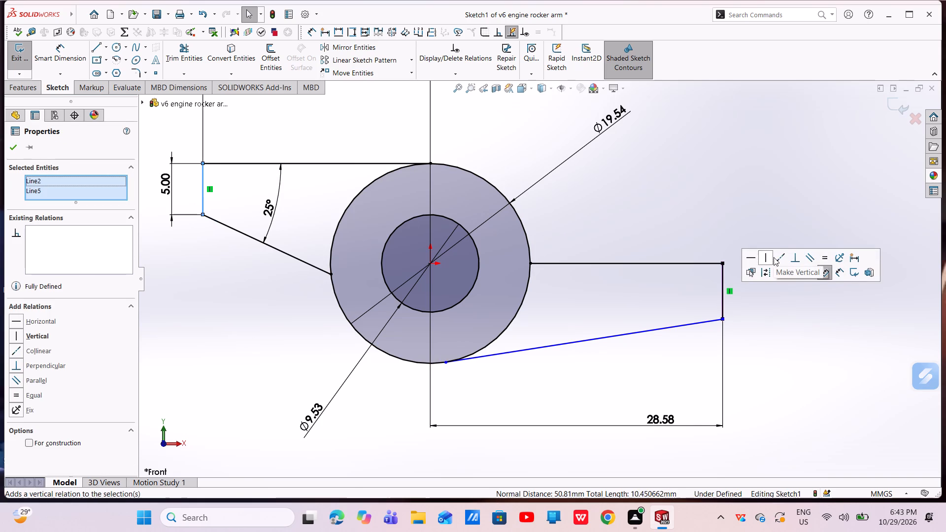
click(821, 259)
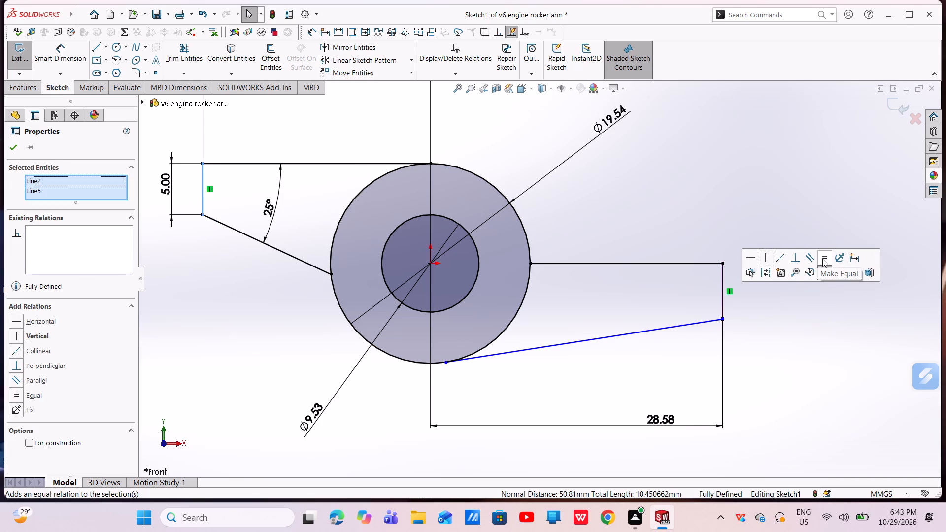
key(Escape)
key(Escape)
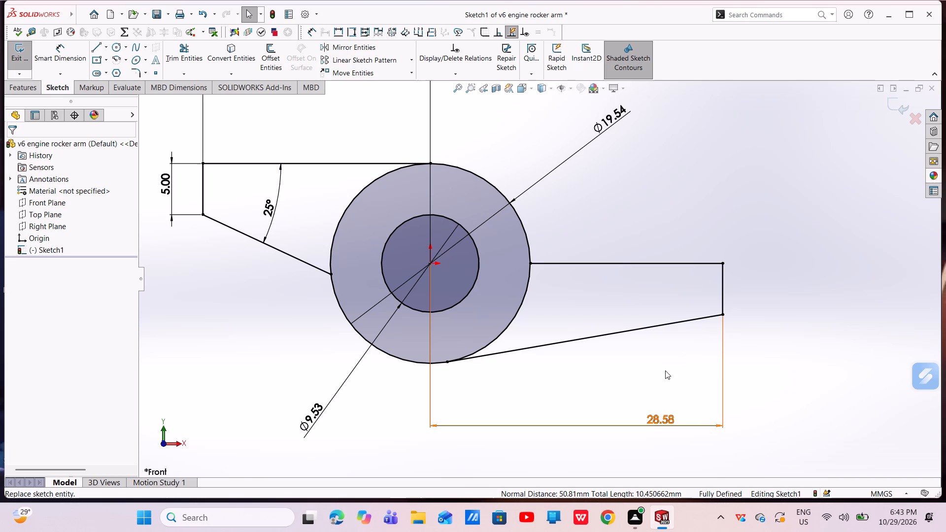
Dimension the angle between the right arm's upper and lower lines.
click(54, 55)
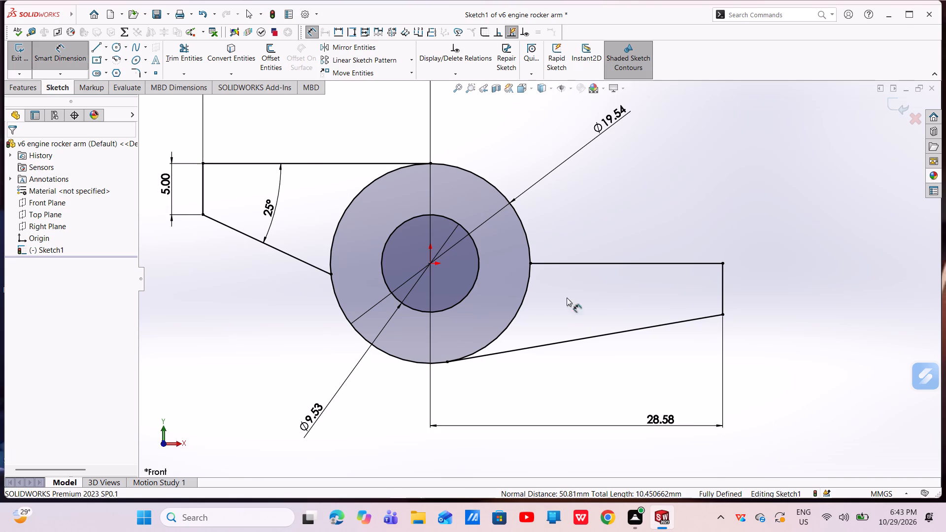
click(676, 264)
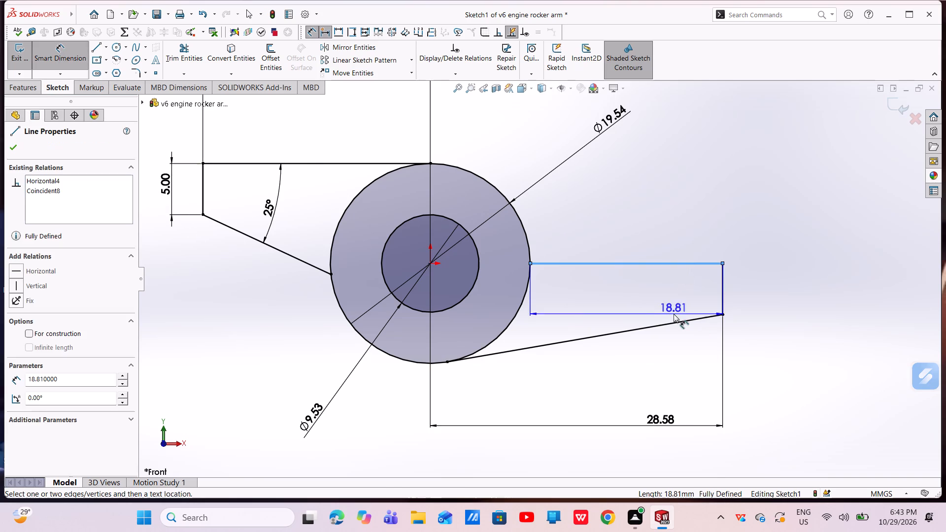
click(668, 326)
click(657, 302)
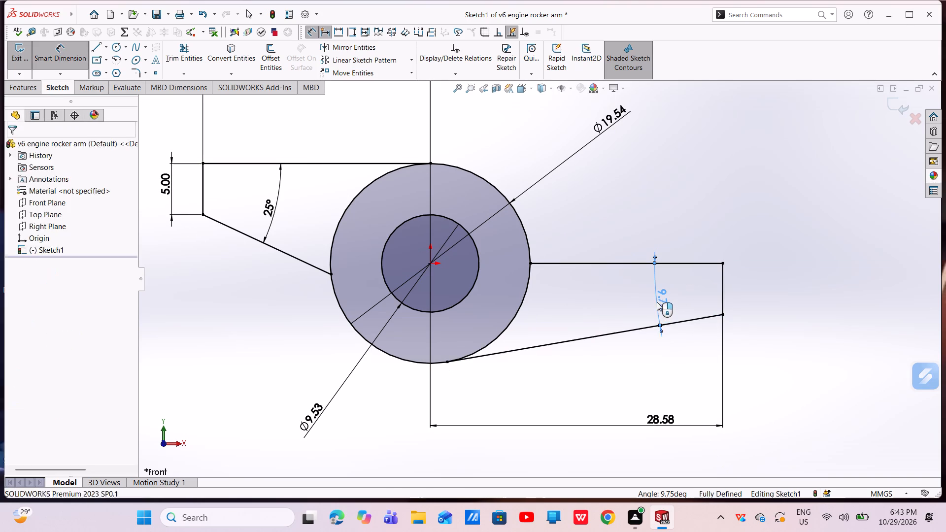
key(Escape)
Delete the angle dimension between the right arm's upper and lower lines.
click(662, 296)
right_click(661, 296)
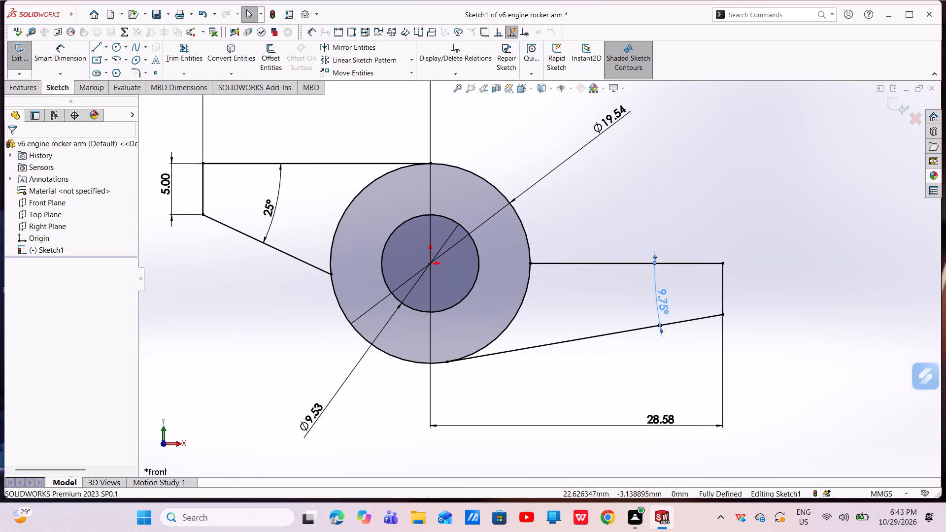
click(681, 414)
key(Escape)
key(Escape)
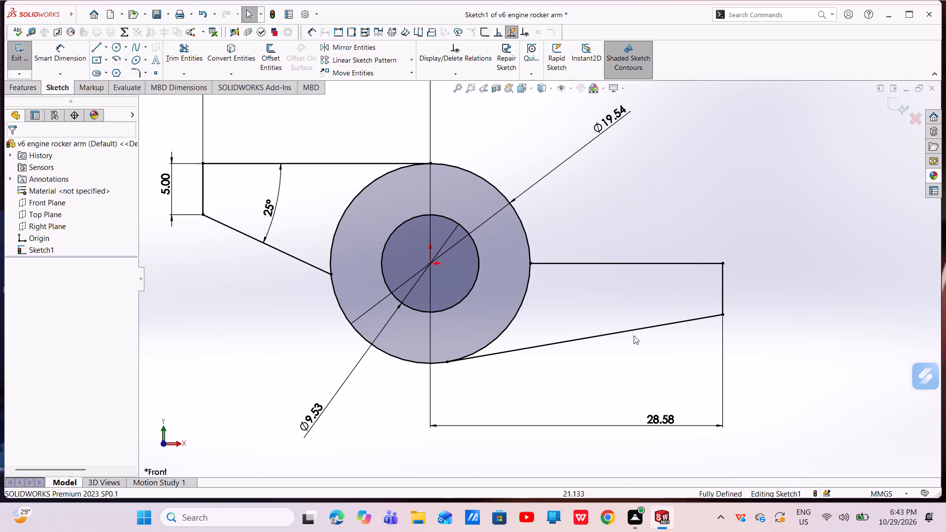
Trim away the outer circle's arcs that lie between the edges of the left arm and of the right arm.
click(177, 49)
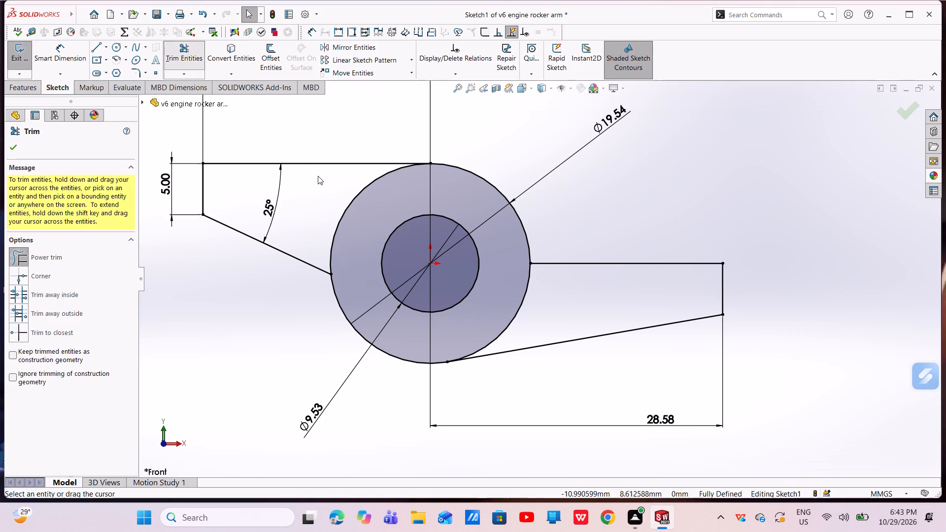
drag(319, 180, 355, 222)
drag(511, 299, 561, 309)
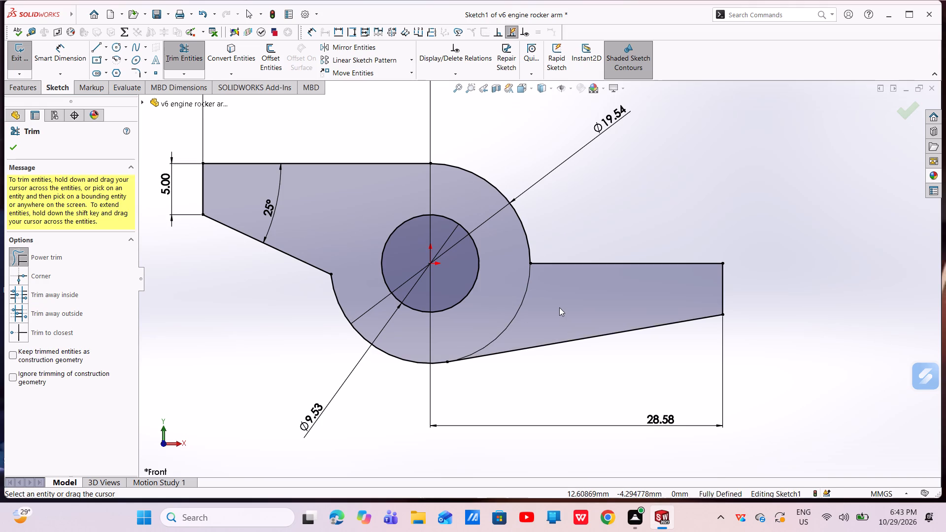
drag(505, 301, 567, 317)
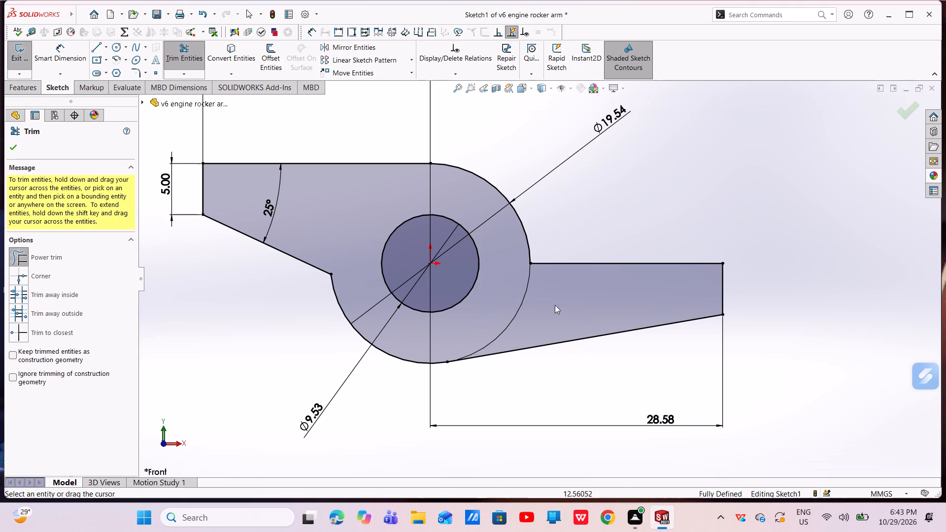
key(Escape)
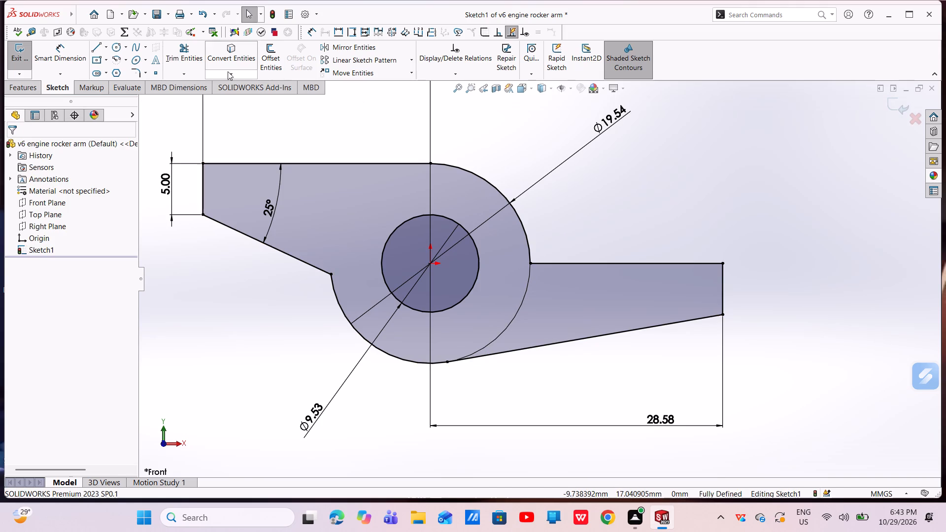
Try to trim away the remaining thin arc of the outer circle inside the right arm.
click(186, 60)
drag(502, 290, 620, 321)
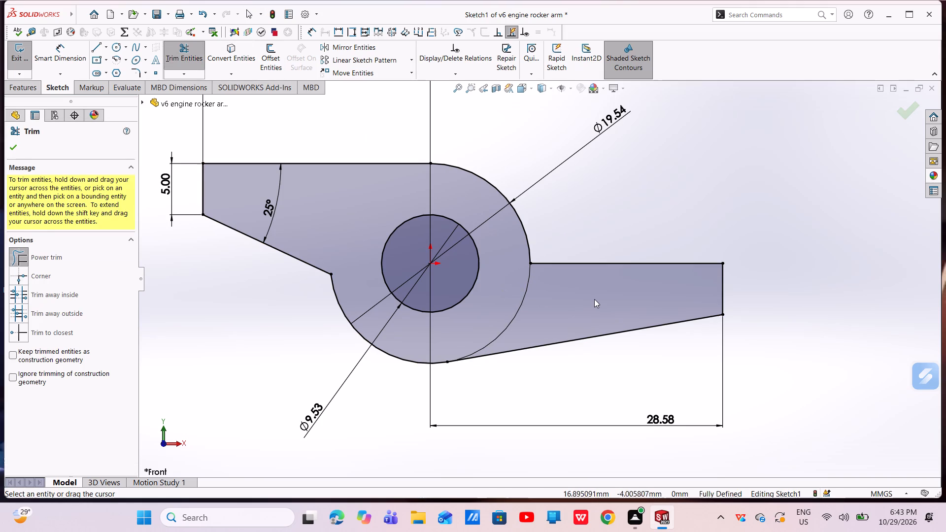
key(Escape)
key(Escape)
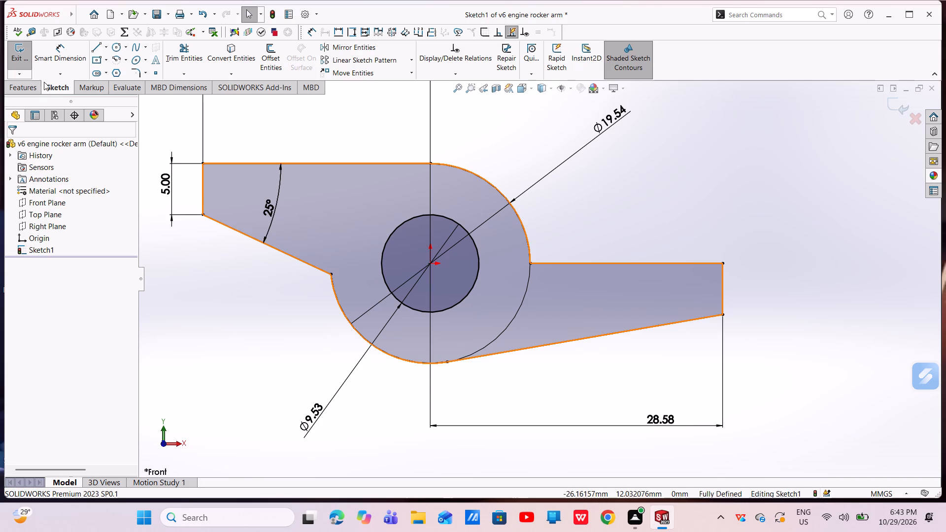
Extrude the rocker arm profile as a boss with a Mid Plane end condition and a depth of 19 mm.
click(31, 89)
click(25, 62)
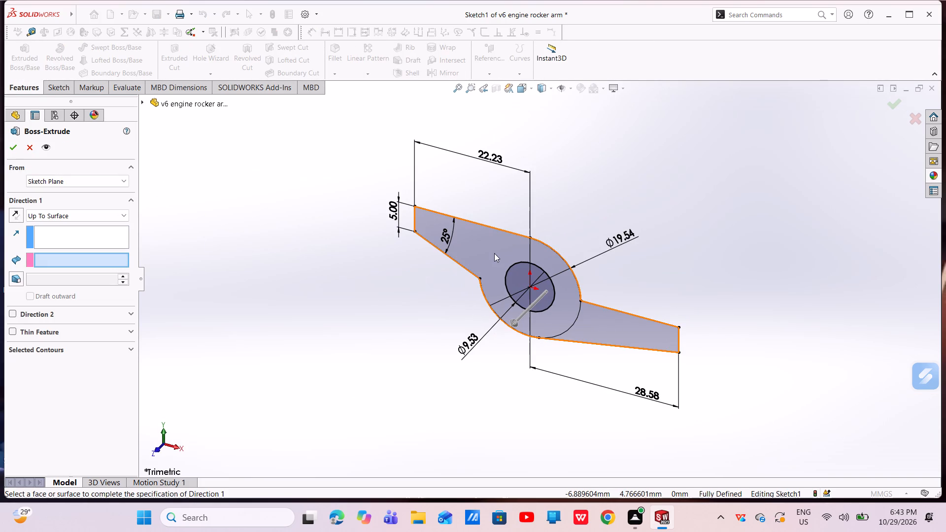
click(63, 210)
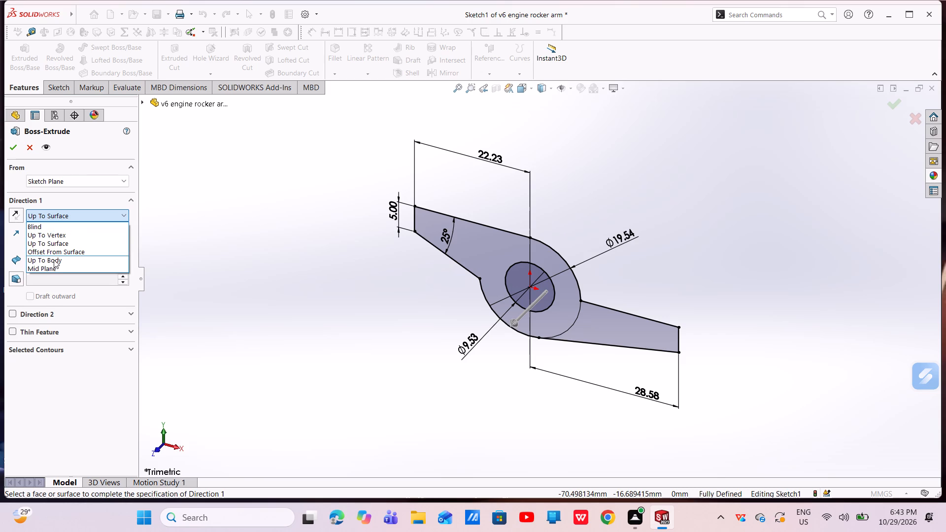
click(56, 267)
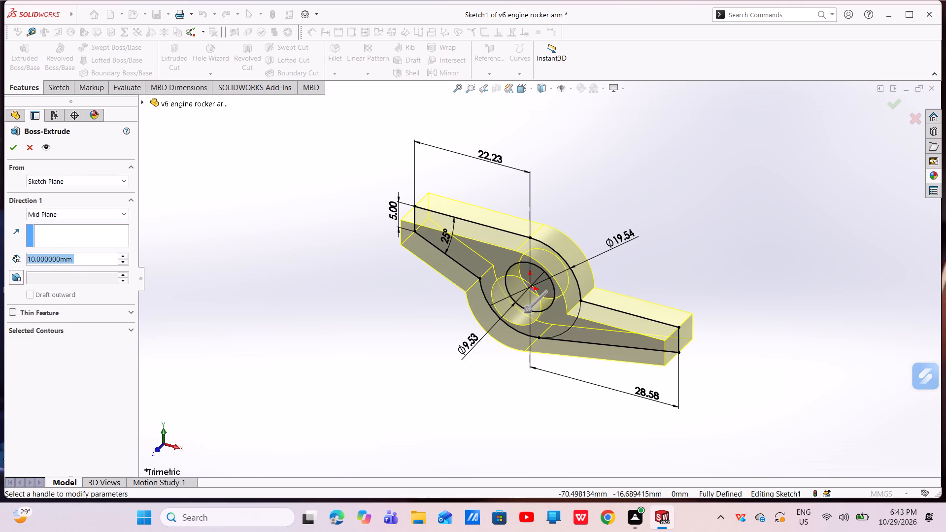
key(BackSpace)
text(19)
key(Return)
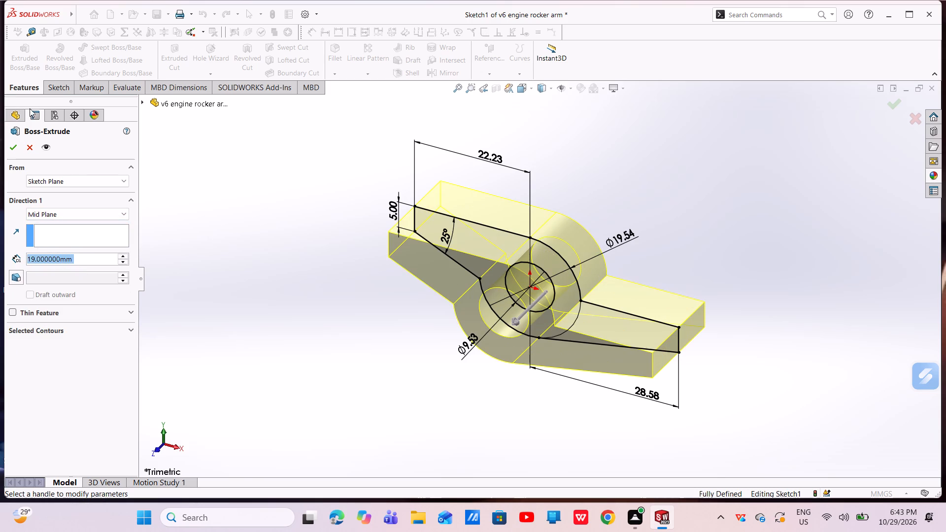
click(15, 150)
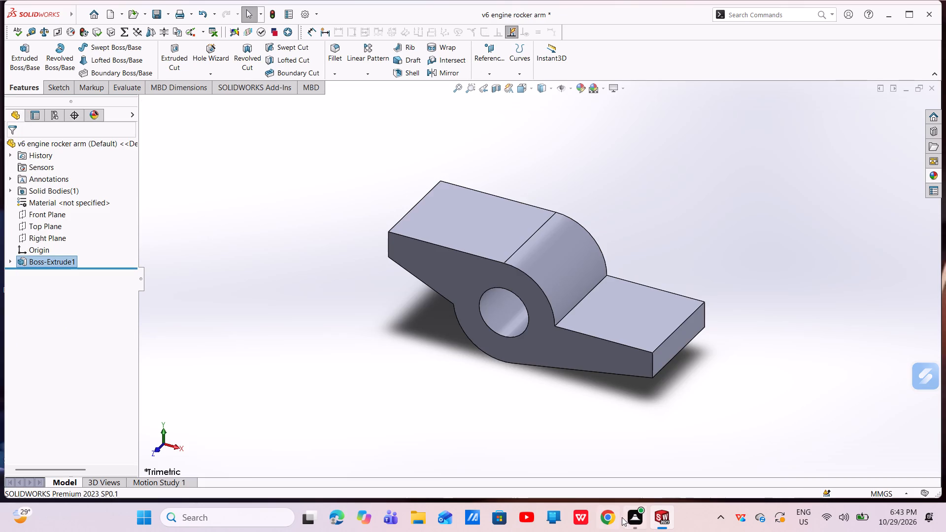
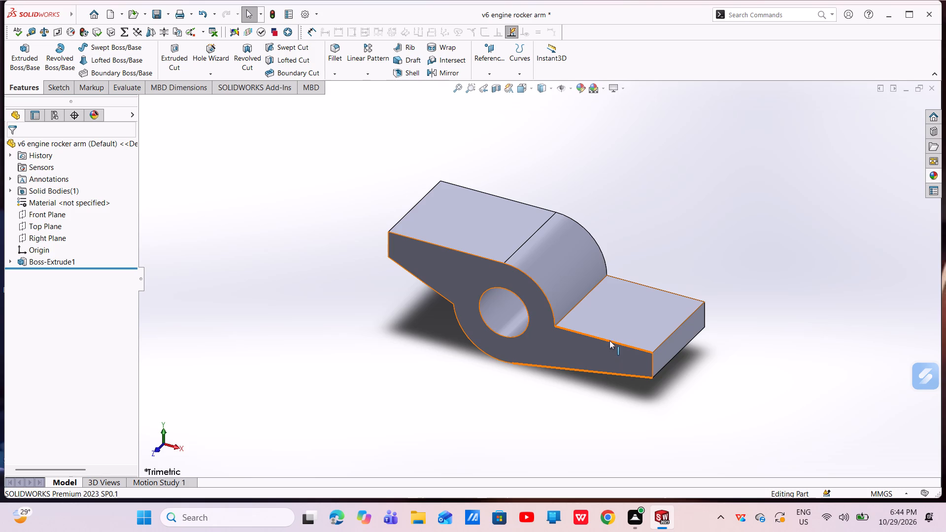
Set up a distance-distance chamfer with the Asymmetric option and distances of 7.62 mm and 2.54 mm.
scroll(583, 387, up, 1)
middle_drag(583, 387, 711, 457)
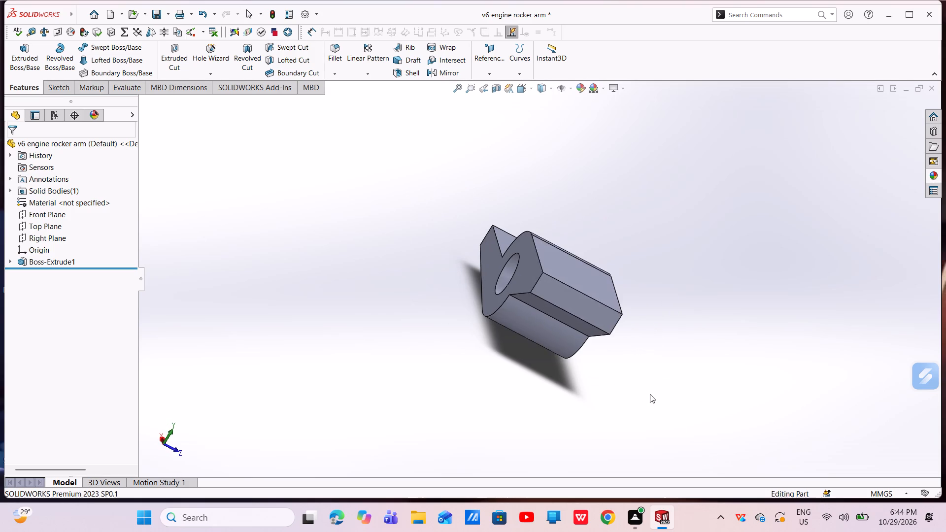
middle_drag(600, 281, 580, 313)
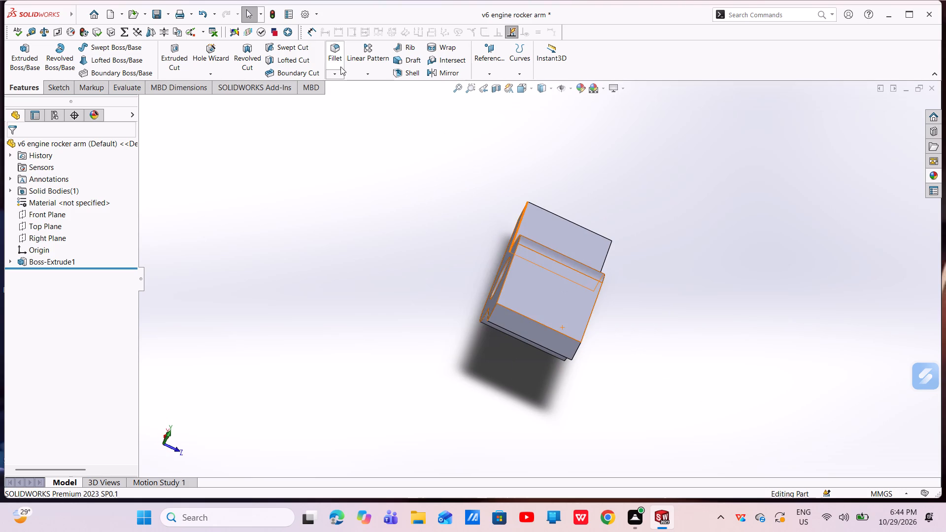
click(338, 73)
click(351, 100)
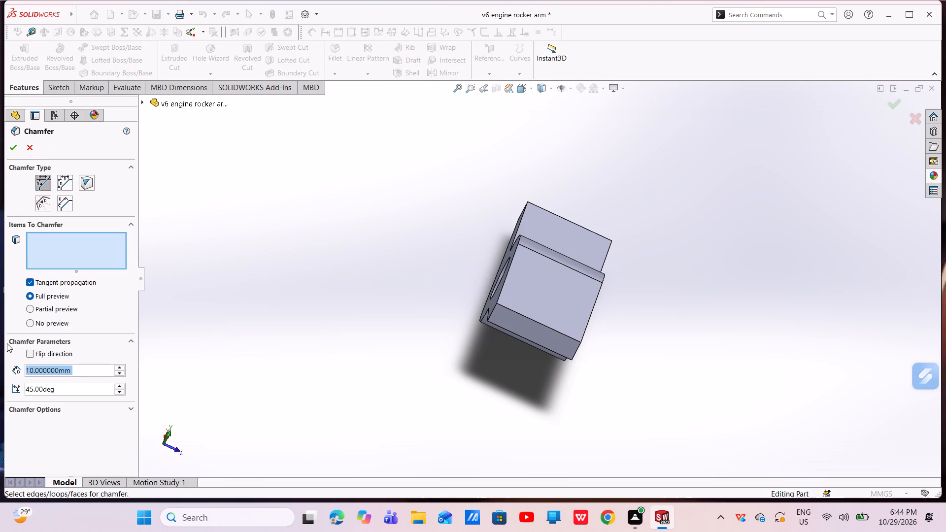
click(63, 181)
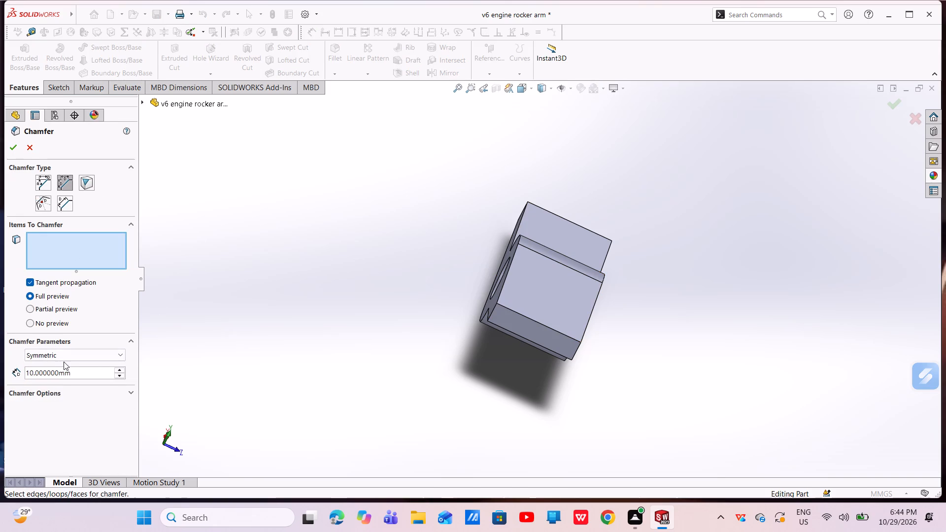
click(66, 358)
click(57, 377)
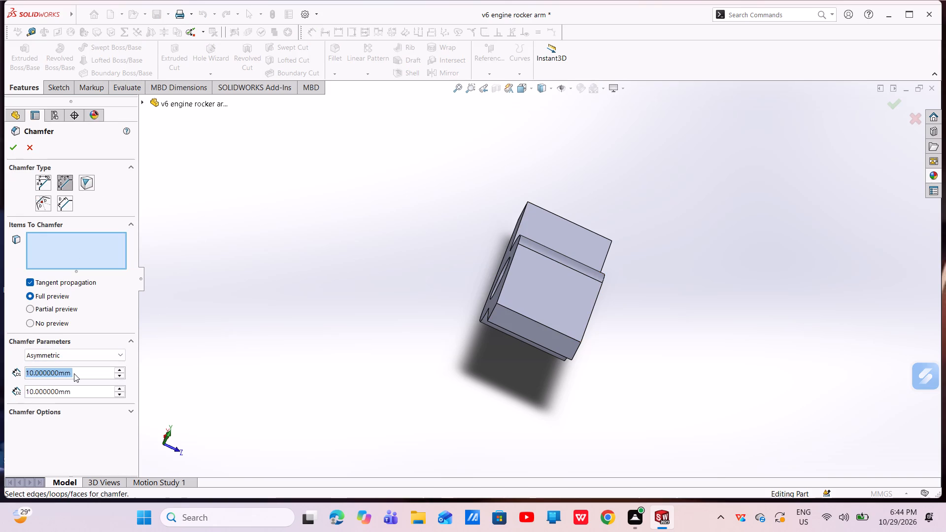
key(BackSpace)
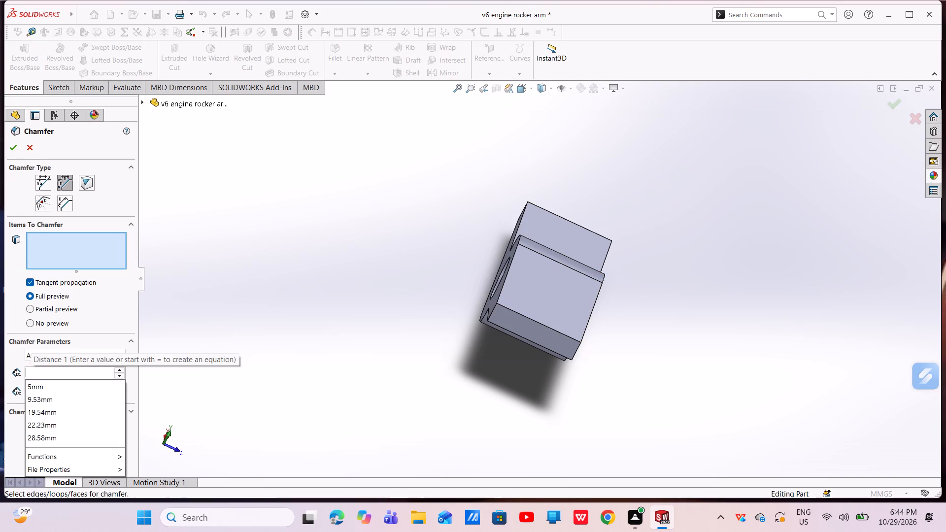
text(7.62)
key(Return)
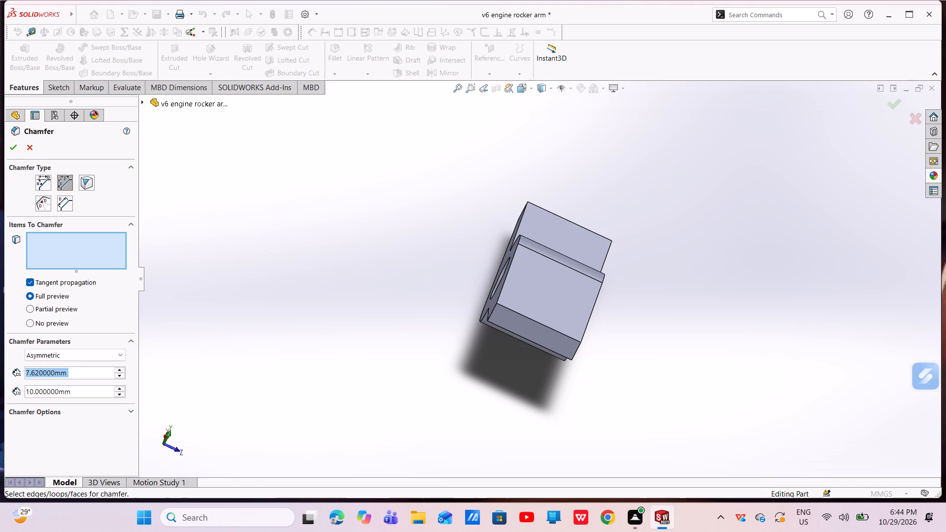
drag(73, 392, 0, 398)
key(BackSpace)
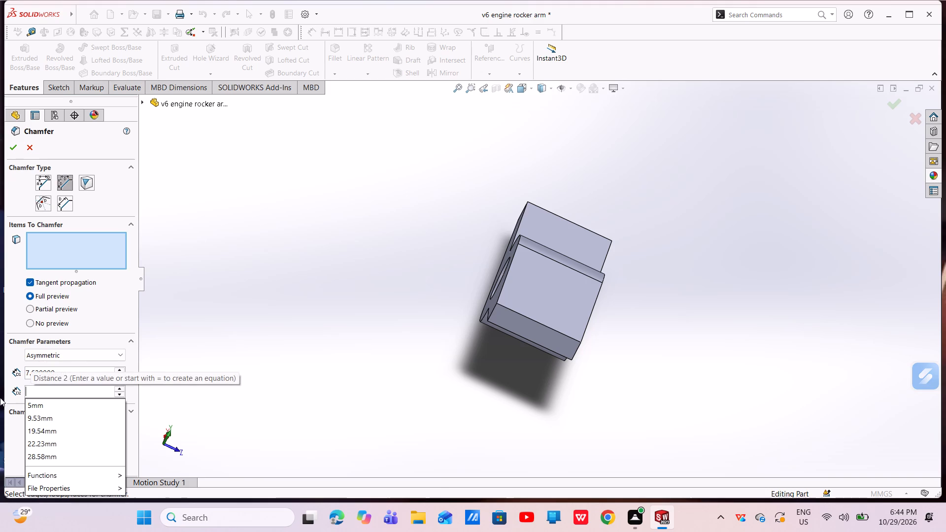
text(2.54)
key(Return)
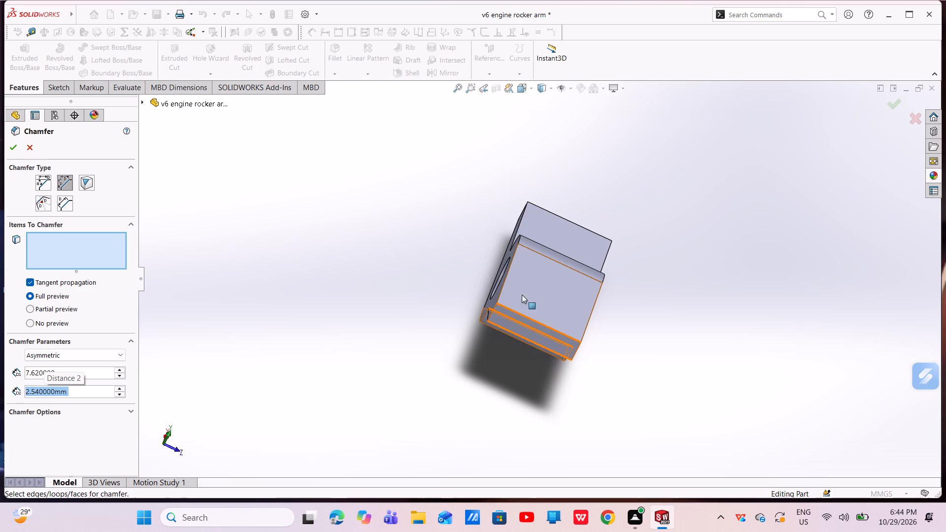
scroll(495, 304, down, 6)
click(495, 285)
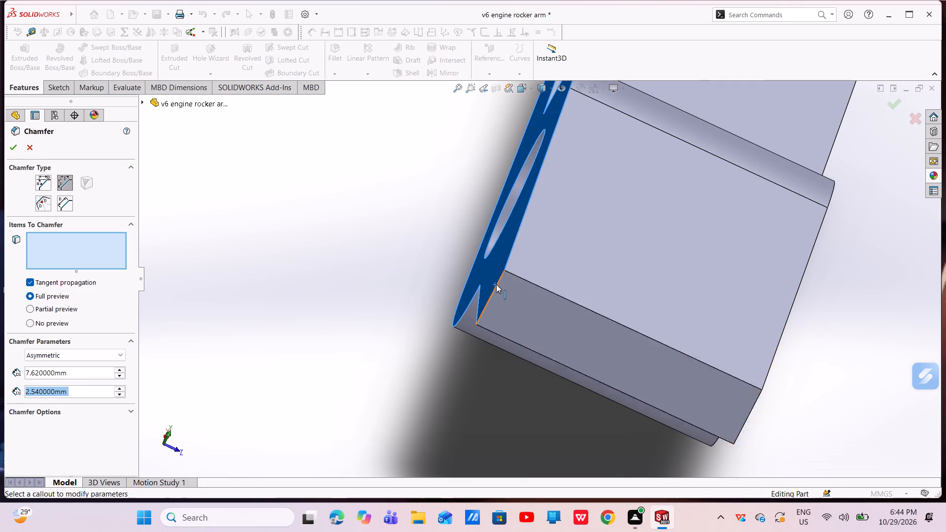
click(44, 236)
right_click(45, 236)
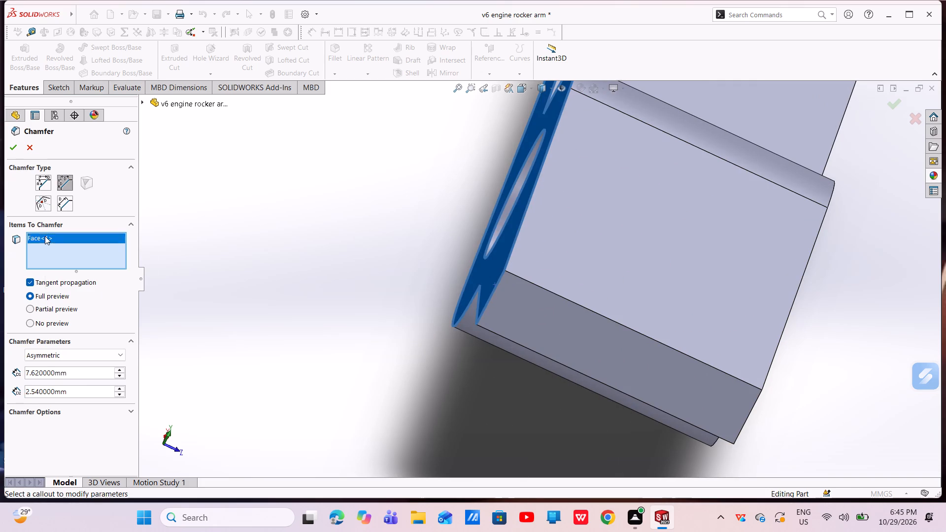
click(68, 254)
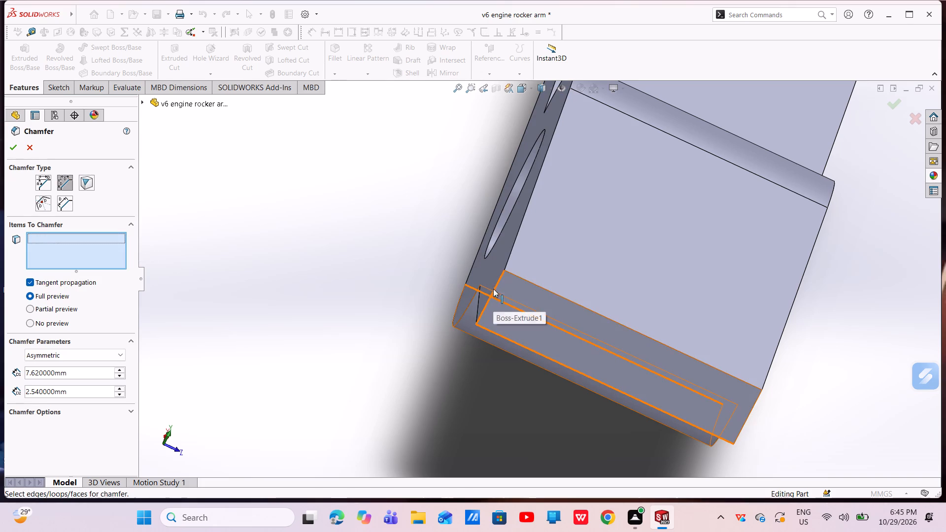
Chamfer the short end edge of each arm on the rocker arm's back face, using the set asymmetric distances.
click(496, 289)
scroll(496, 290, up, 4)
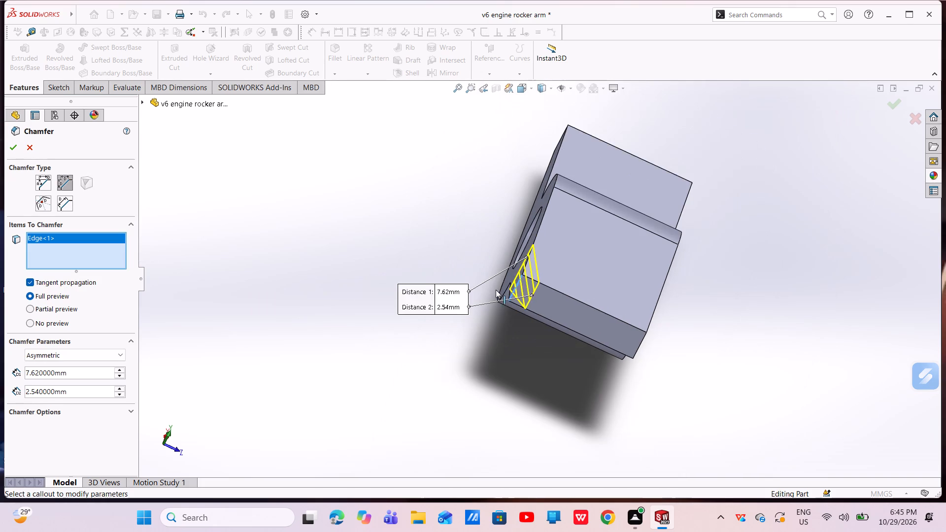
scroll(555, 154, down, 5)
middle_drag(566, 170, 600, 239)
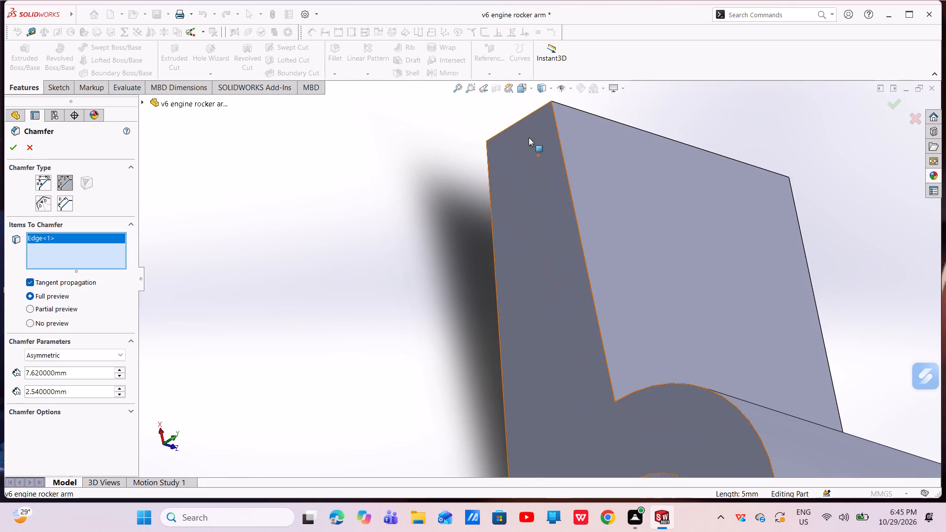
scroll(538, 124, down, 4)
click(534, 138)
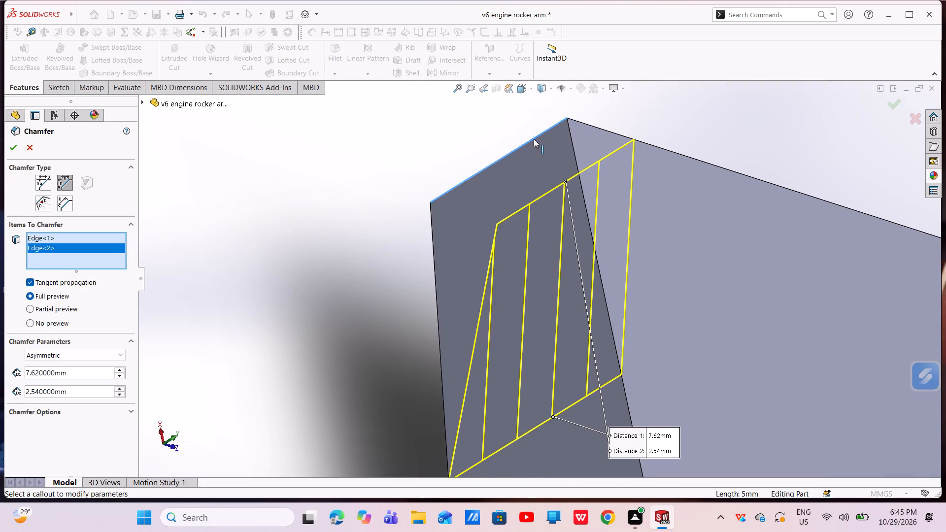
click(10, 151)
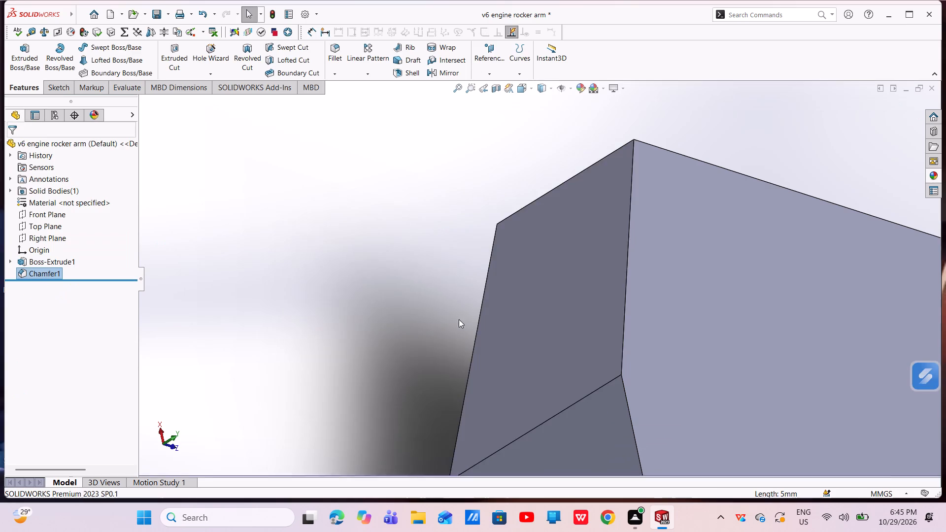
Set up a second asymmetric distance-distance chamfer with distances reversed to 2.54 mm and 7.62 mm.
scroll(459, 319, up, 15)
scroll(583, 350, down, 7)
middle_drag(602, 368, 560, 368)
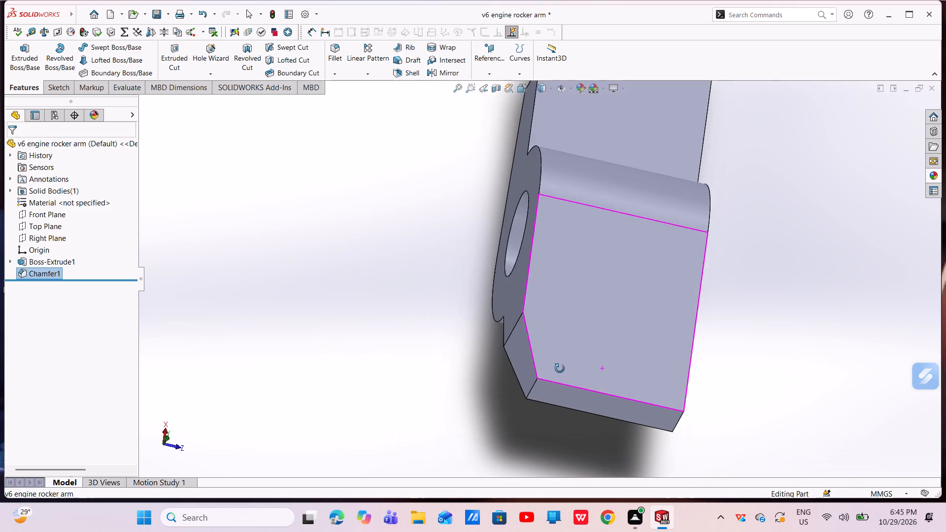
middle_drag(560, 368, 559, 368)
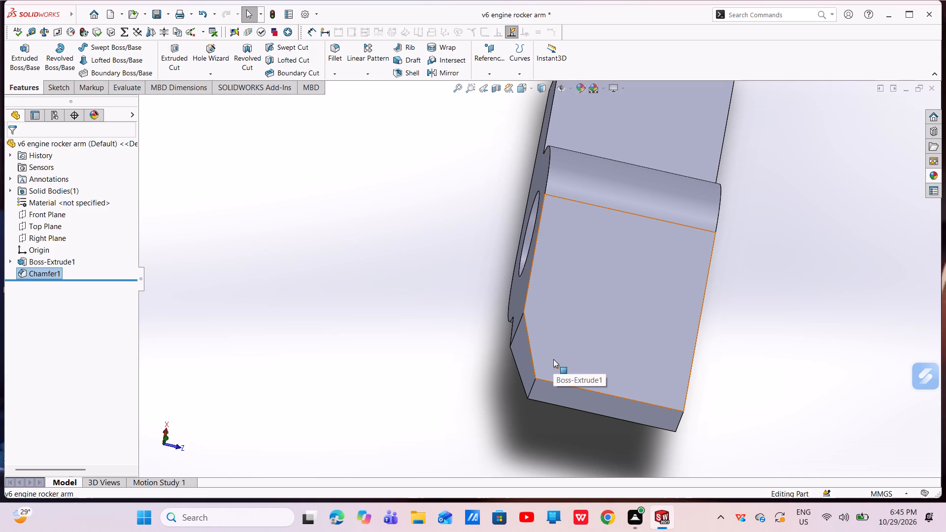
click(338, 77)
click(346, 96)
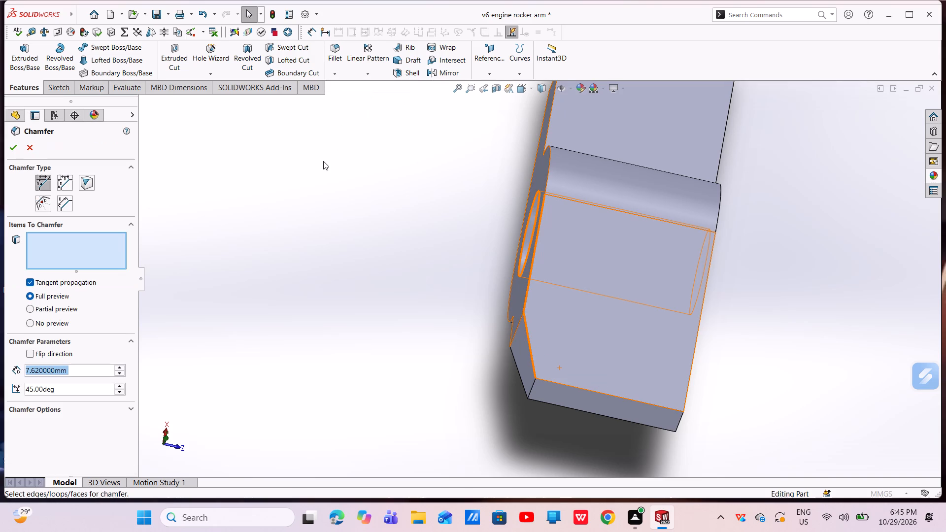
click(69, 181)
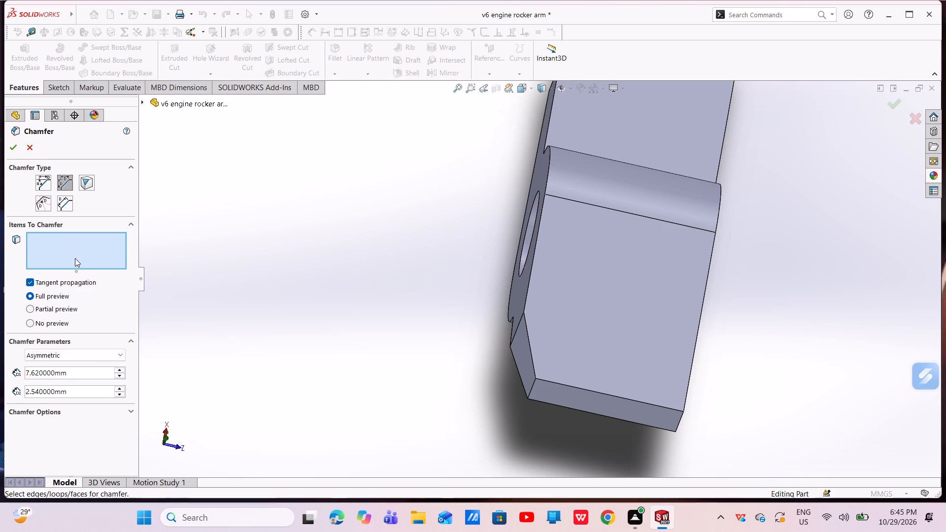
drag(77, 378, 16, 364)
key(BackSpace)
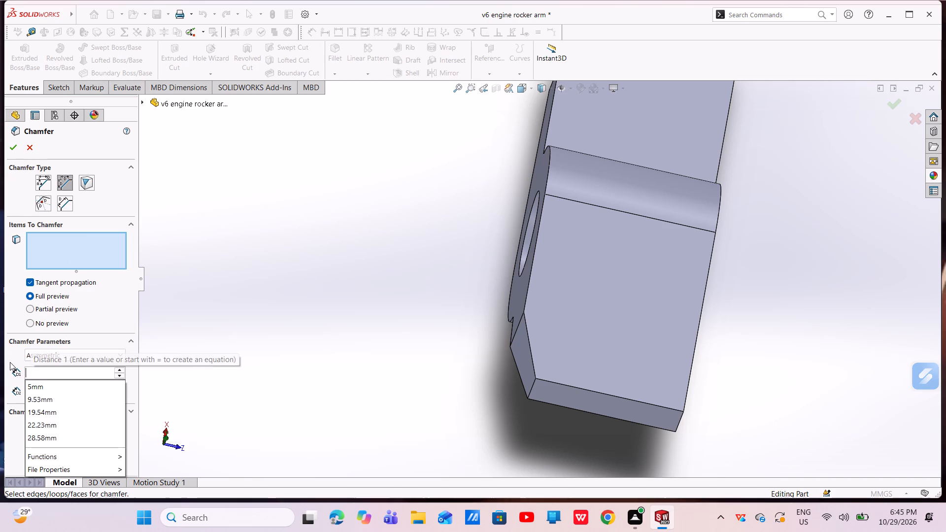
text(2.)
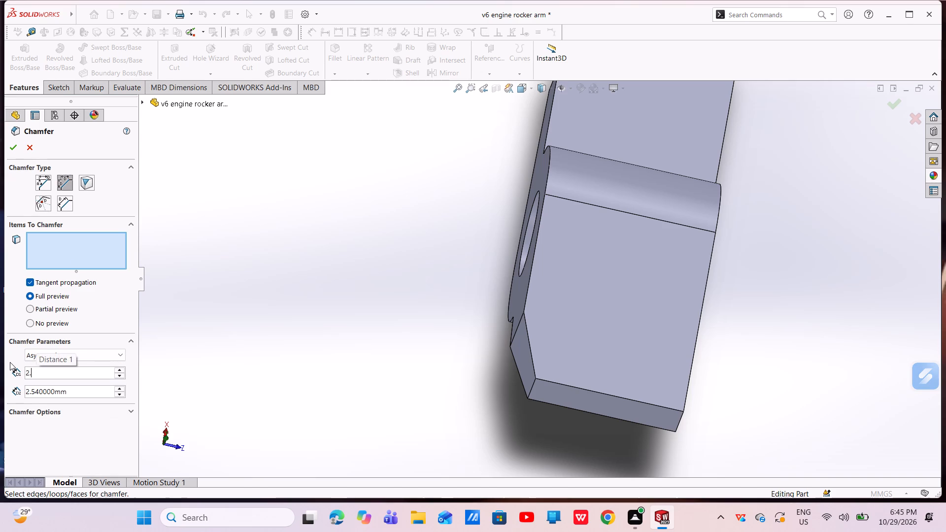
text(54)
key(Return)
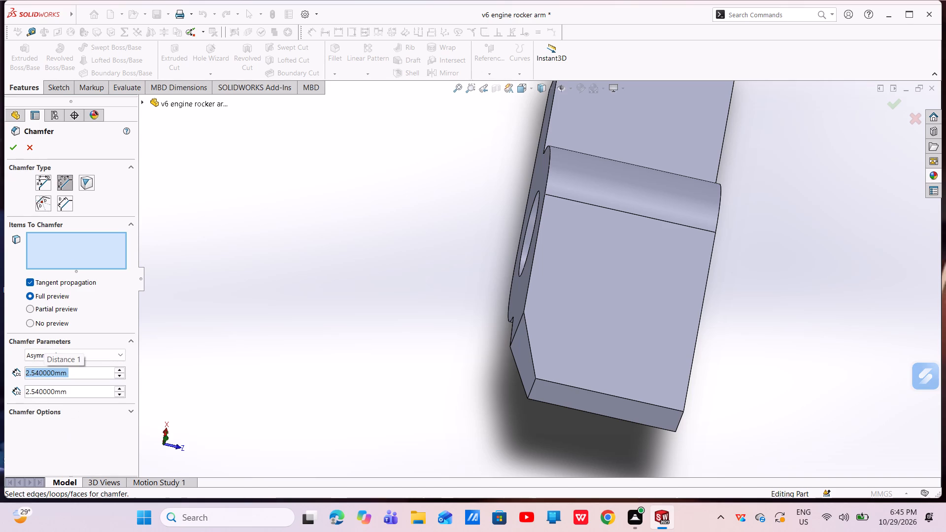
drag(82, 391, 0, 396)
key(BackSpace)
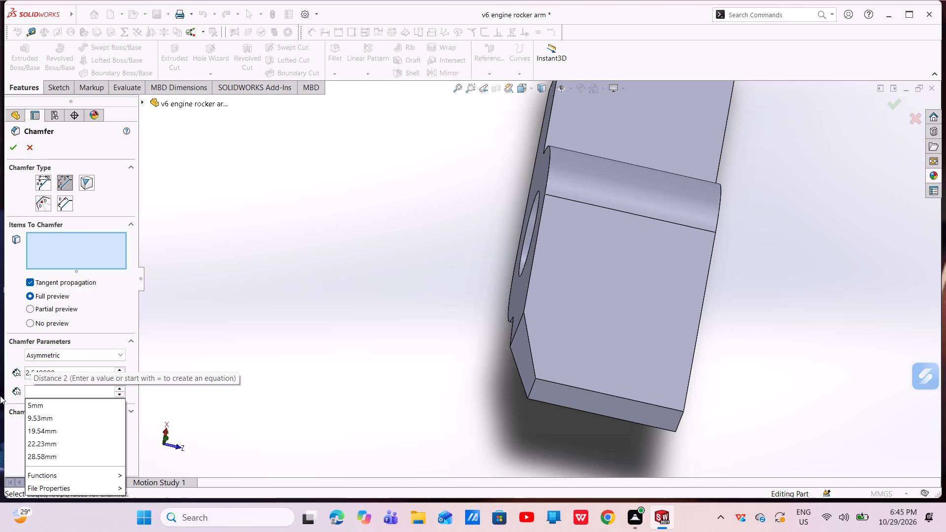
text(7.)
text(62)
key(Return)
Chamfer the short end edge of each arm on the opposite, front face with the reversed distances.
scroll(722, 399, up, 2)
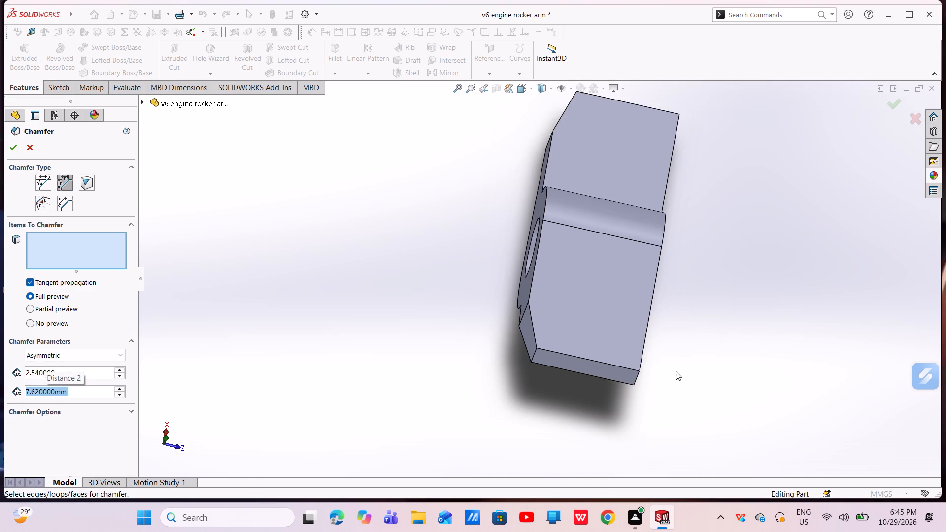
middle_drag(668, 366, 638, 324)
click(572, 334)
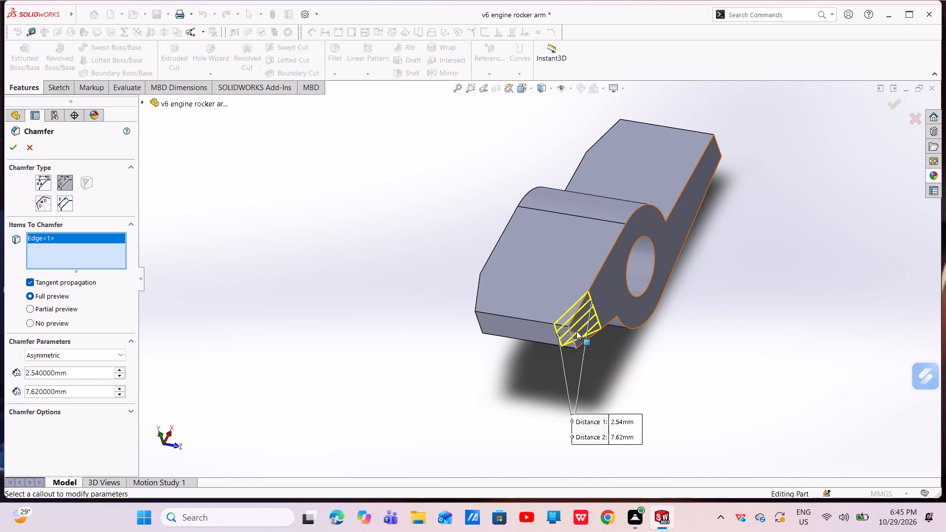
scroll(718, 146, down, 6)
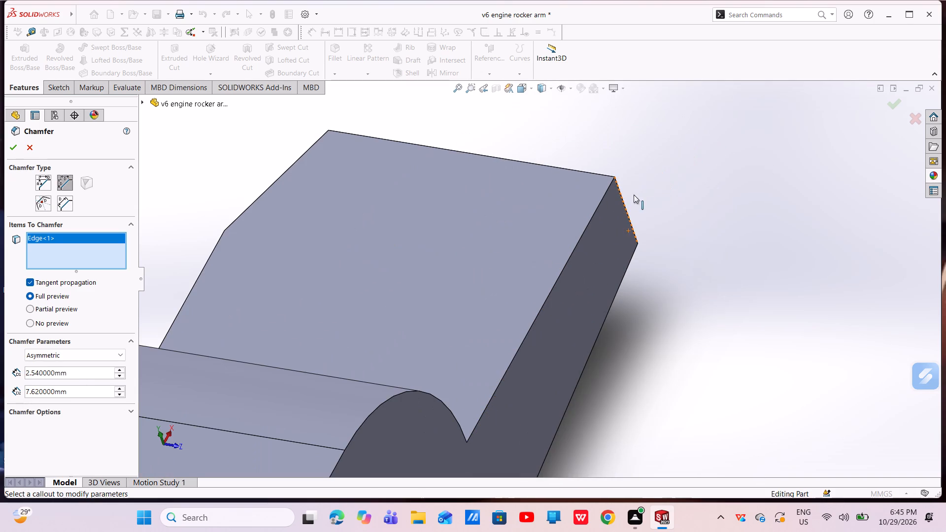
click(625, 204)
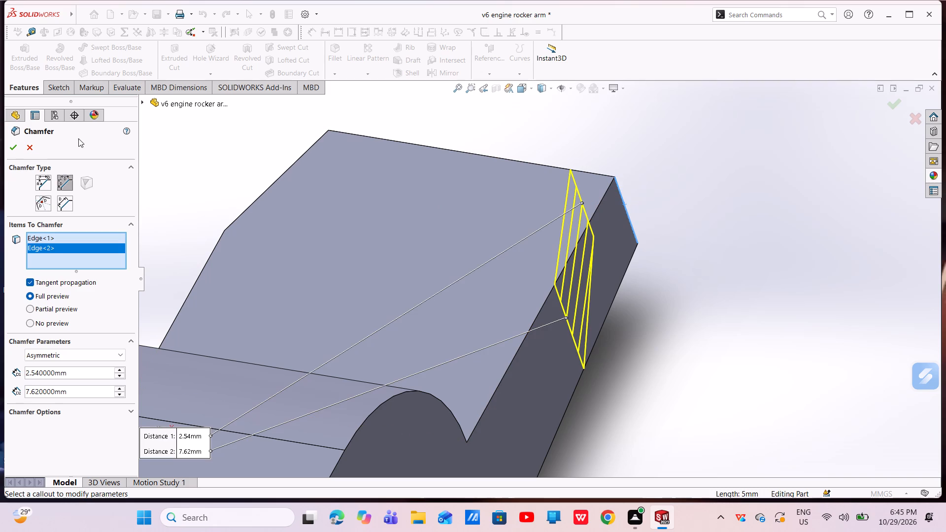
click(9, 150)
scroll(494, 254, up, 6)
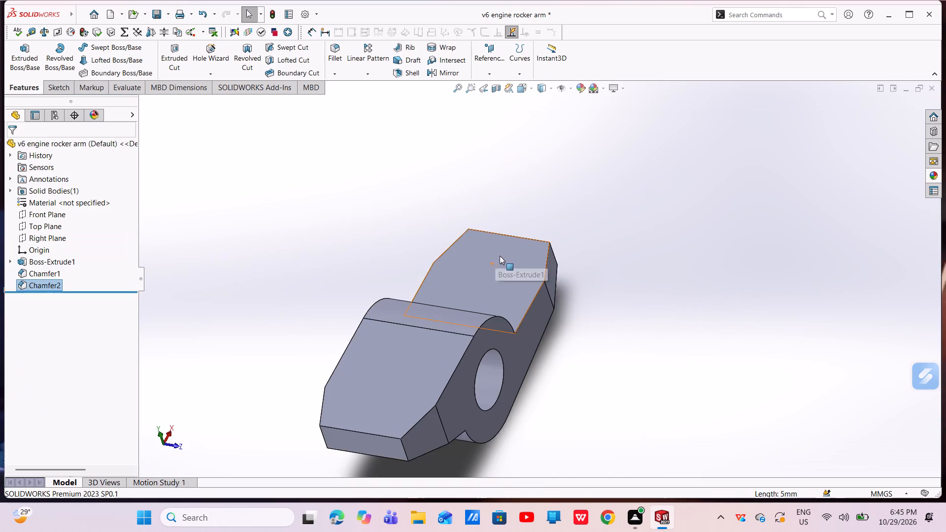
middle_drag(512, 329, 568, 343)
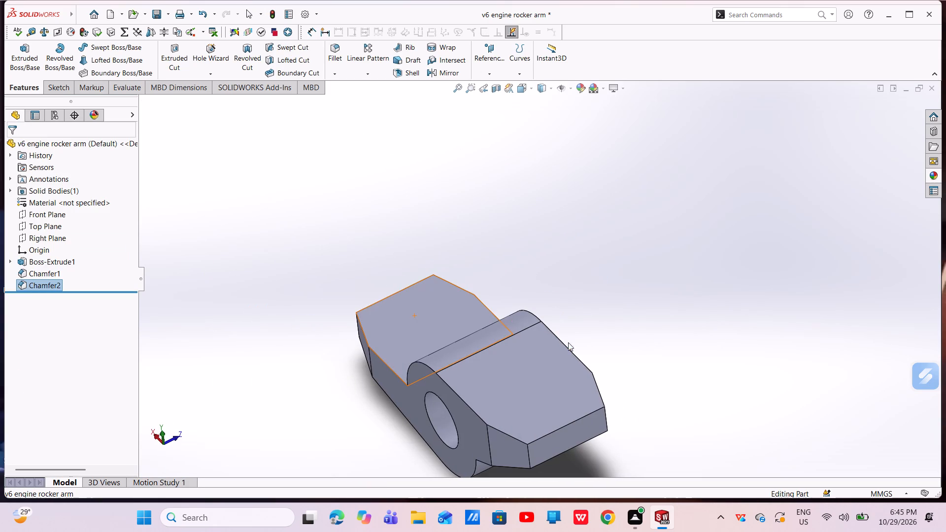
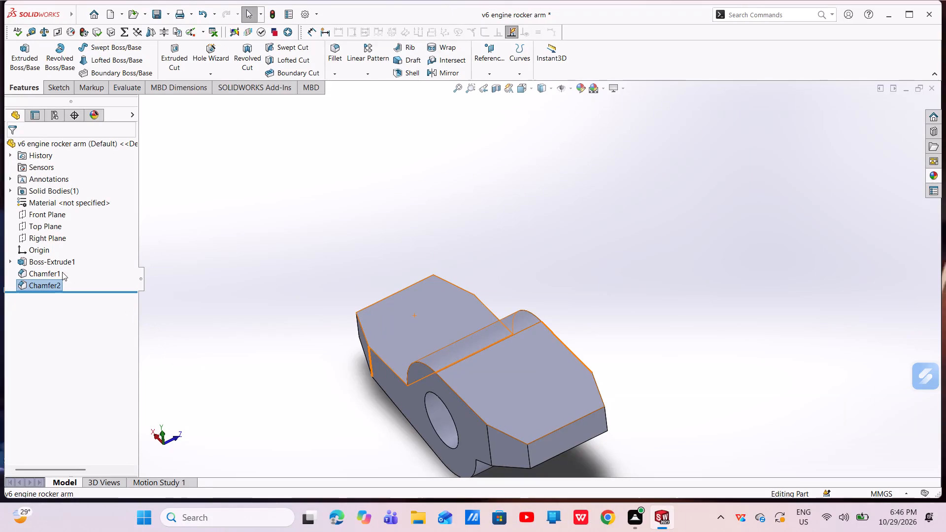
Start a new sketch on the Top Plane of the rocker arm.
click(51, 229)
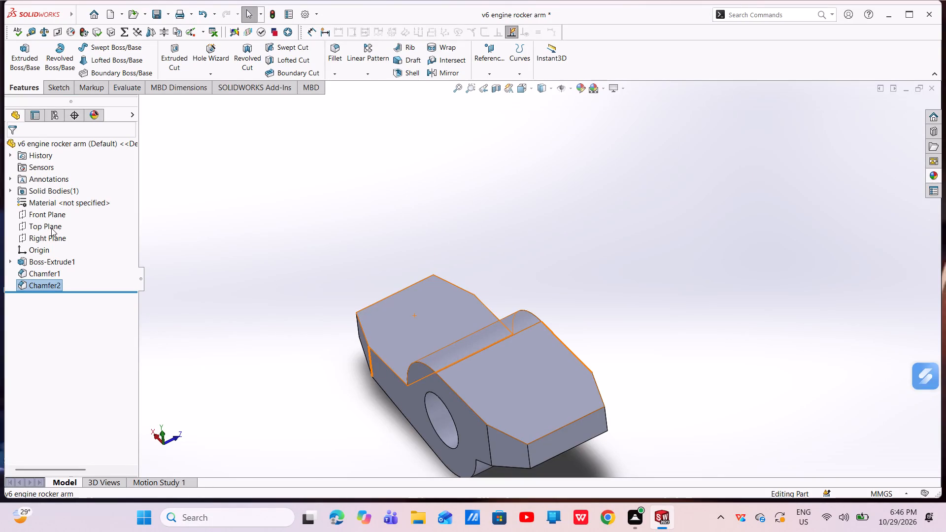
click(57, 217)
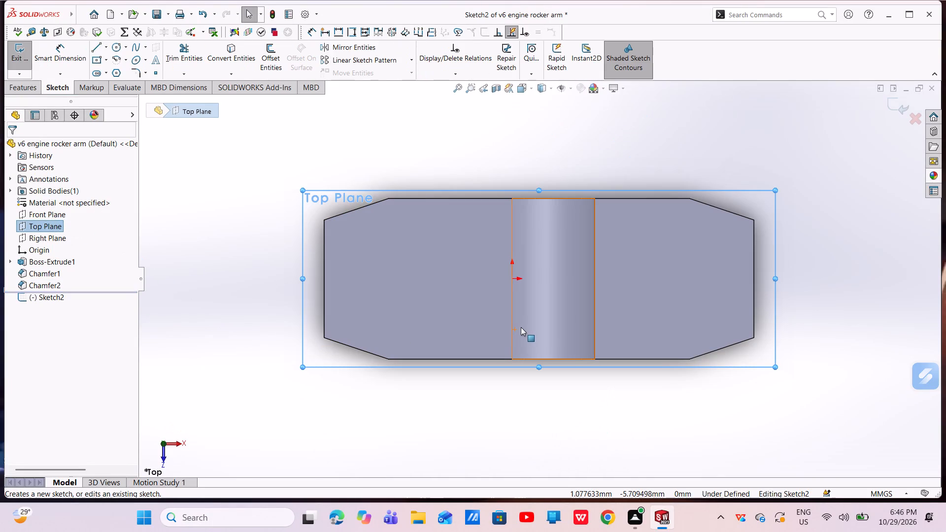
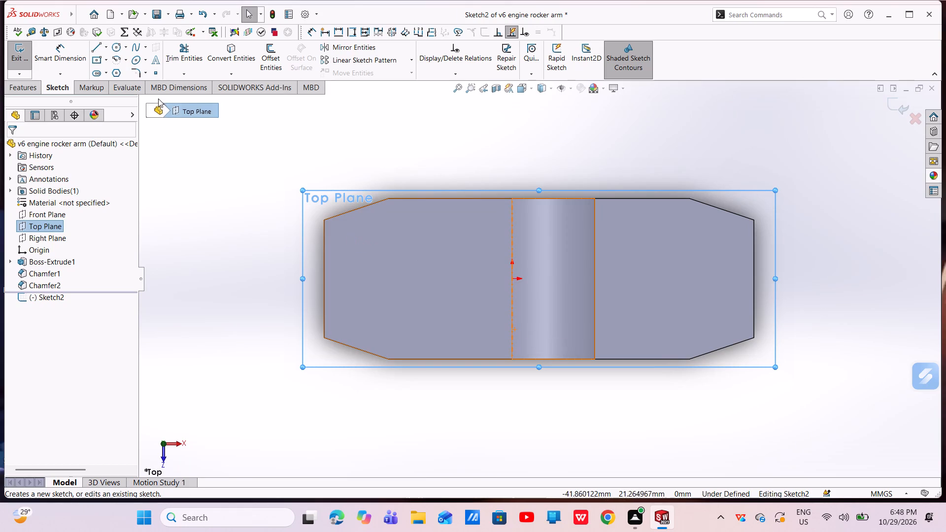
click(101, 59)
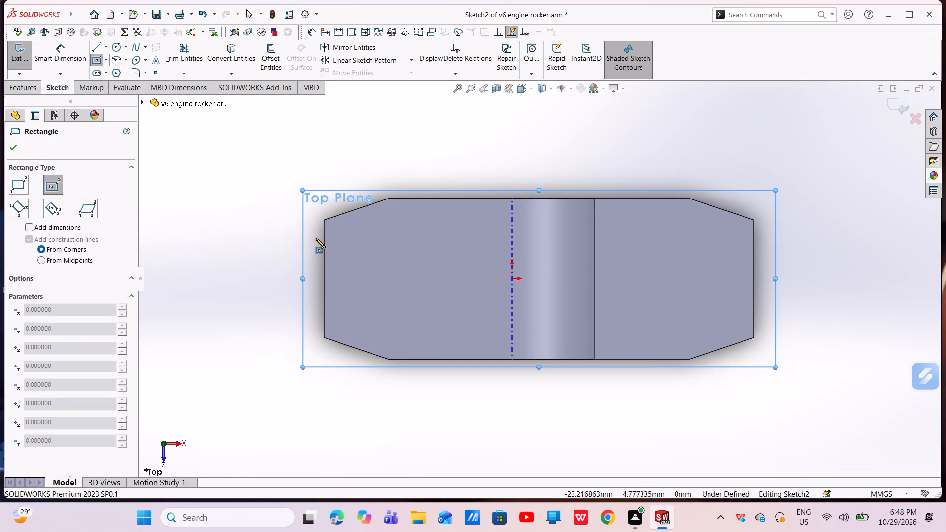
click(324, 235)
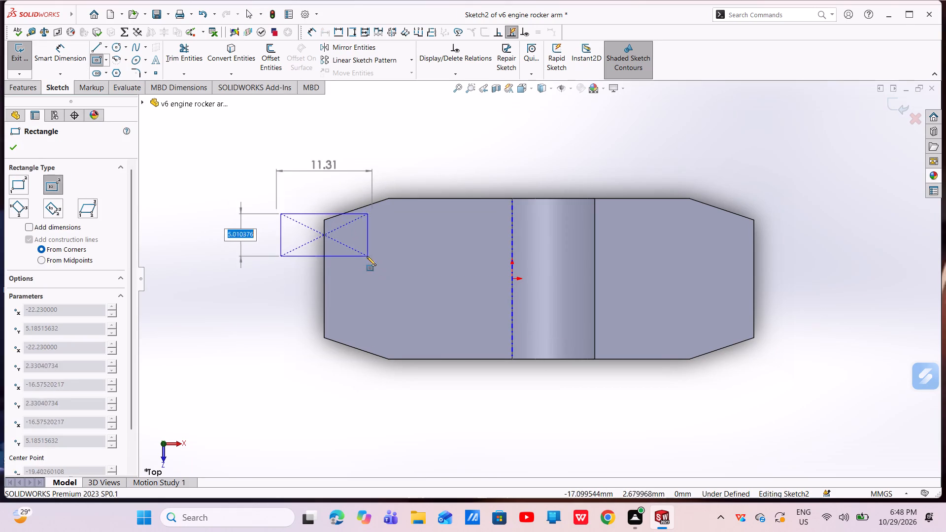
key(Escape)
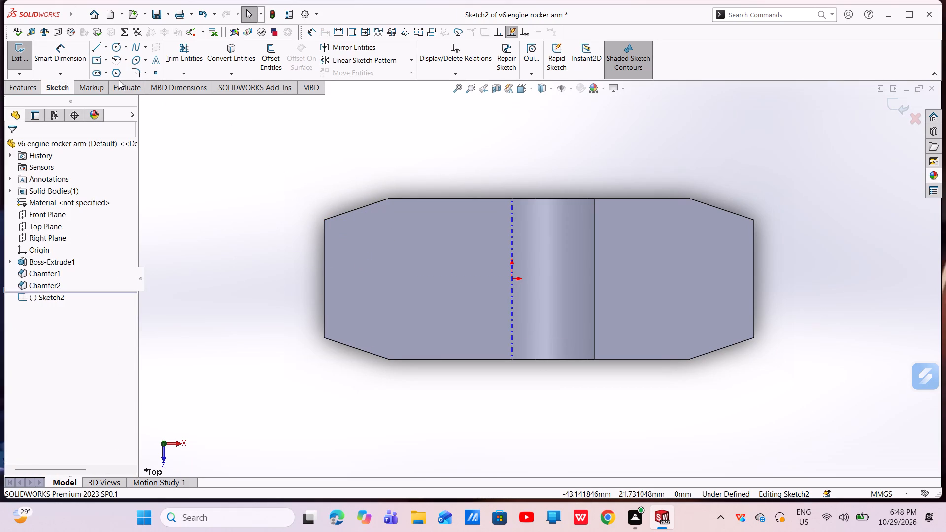
Sketch a corner rectangle about 14.45 by 7.46 mm inward from the arm's negative-X end edge.
click(105, 60)
click(123, 75)
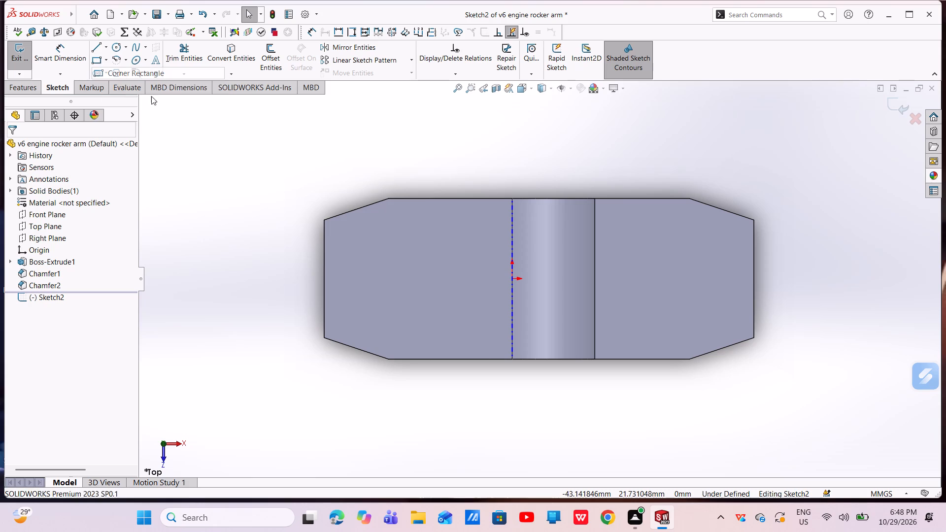
click(323, 239)
click(446, 302)
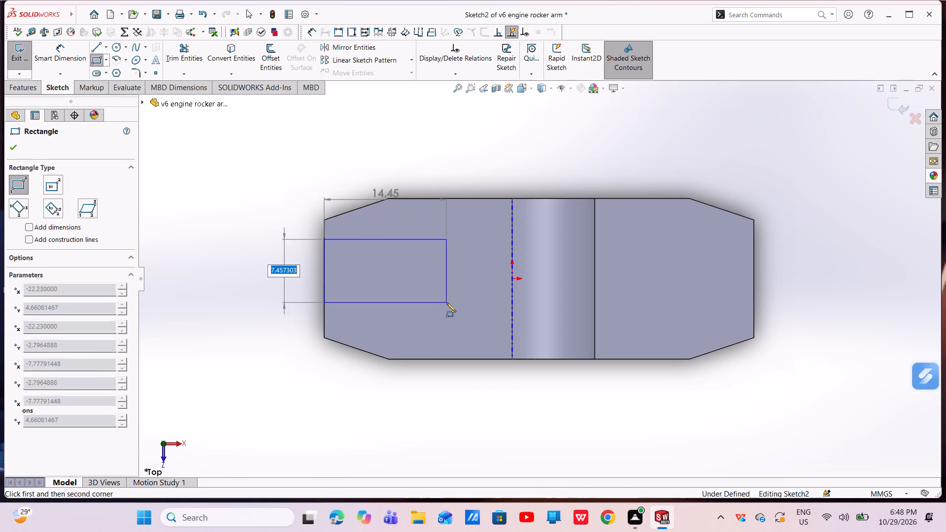
right_click(446, 302)
click(454, 308)
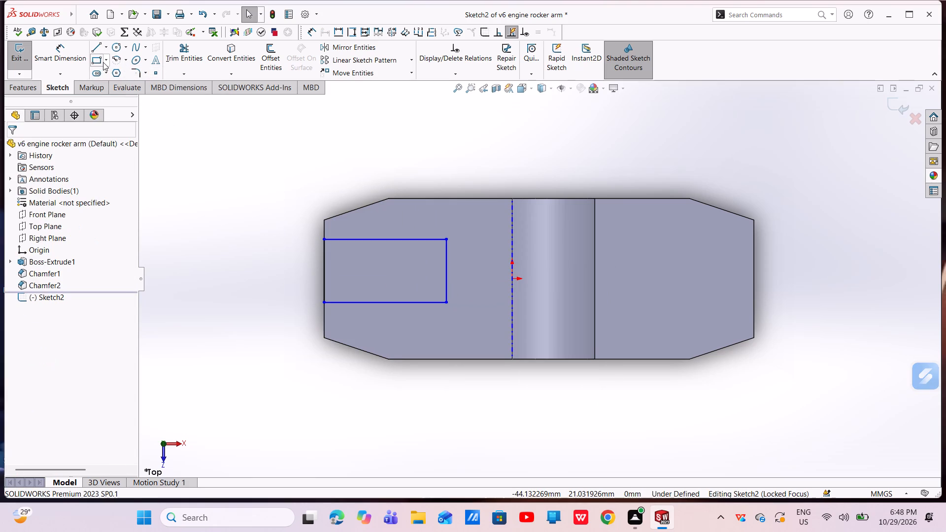
Sketch a second corner rectangle about 12.5 by 7.5 mm inward from the arm's positive-X end edge, level with the first.
click(101, 61)
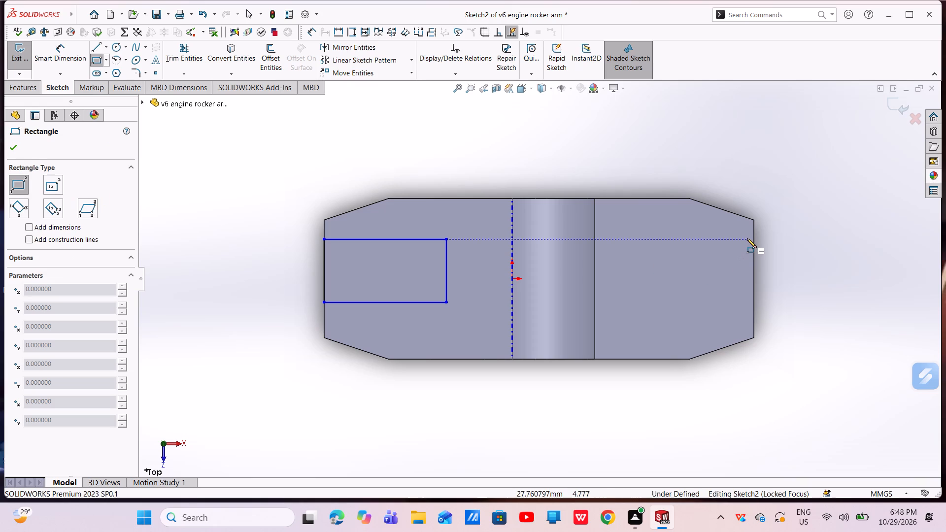
click(752, 239)
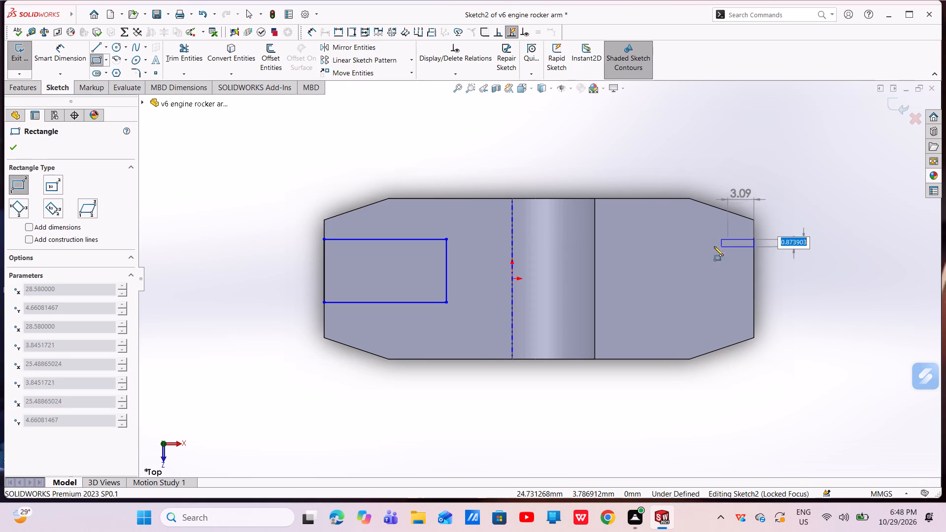
click(647, 304)
right_click(647, 304)
click(662, 309)
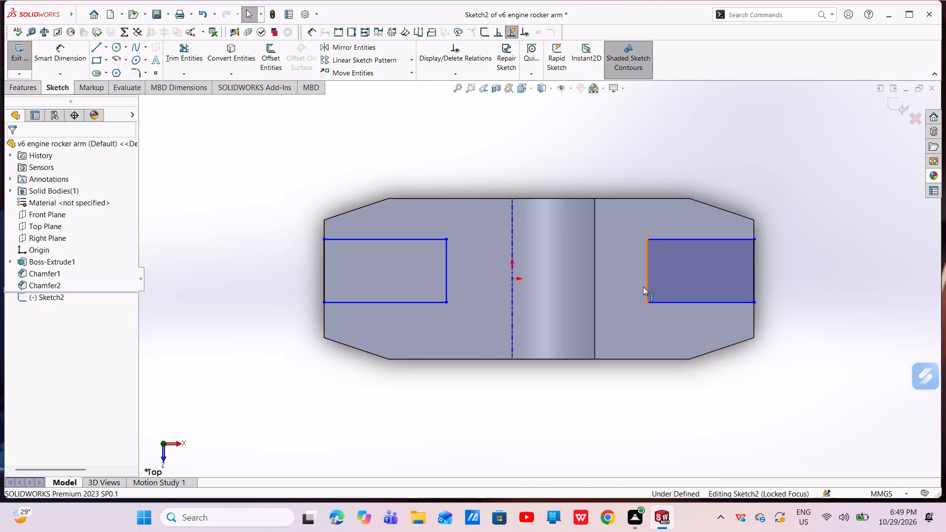
key(Escape)
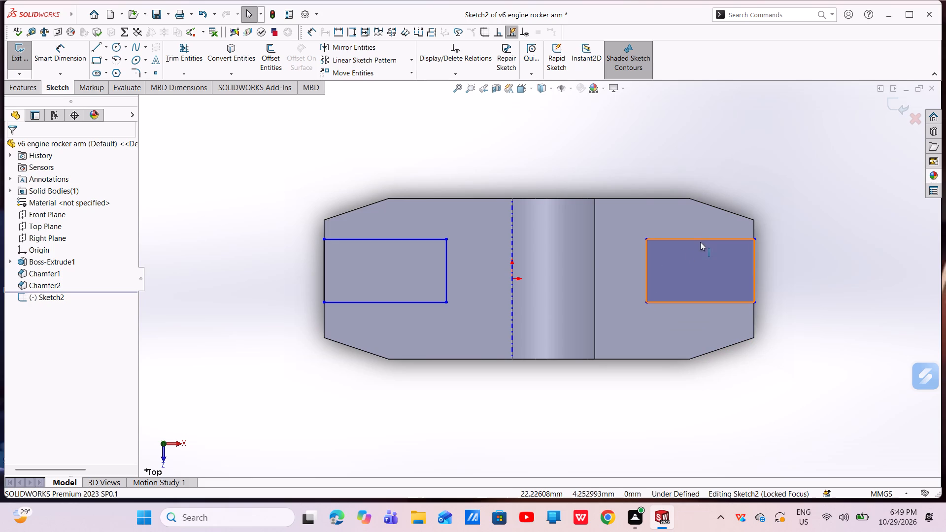
Apply an Equal relation to all eight sides of the two rectangles.
click(700, 242)
key(Escape)
key(Escape)
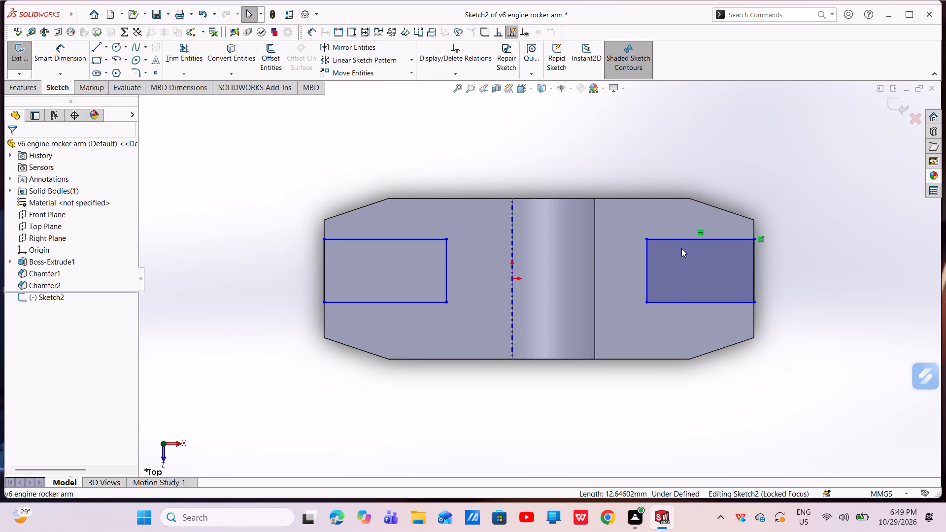
click(660, 247)
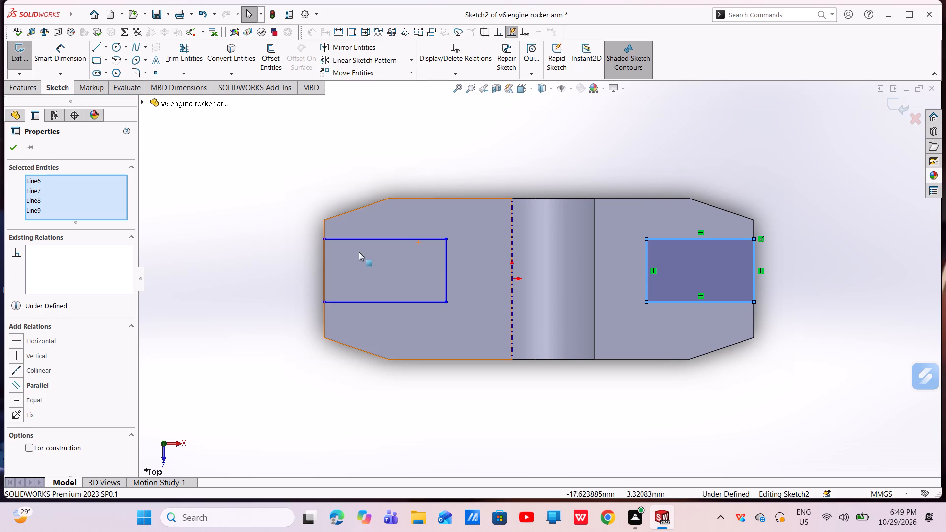
ctrl+click(322, 262)
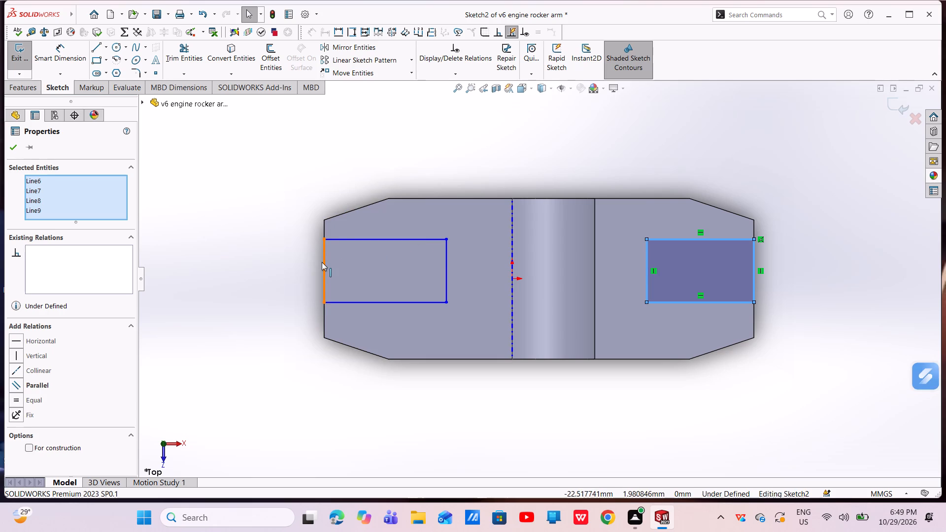
ctrl+click(343, 242)
ctrl+click(371, 304)
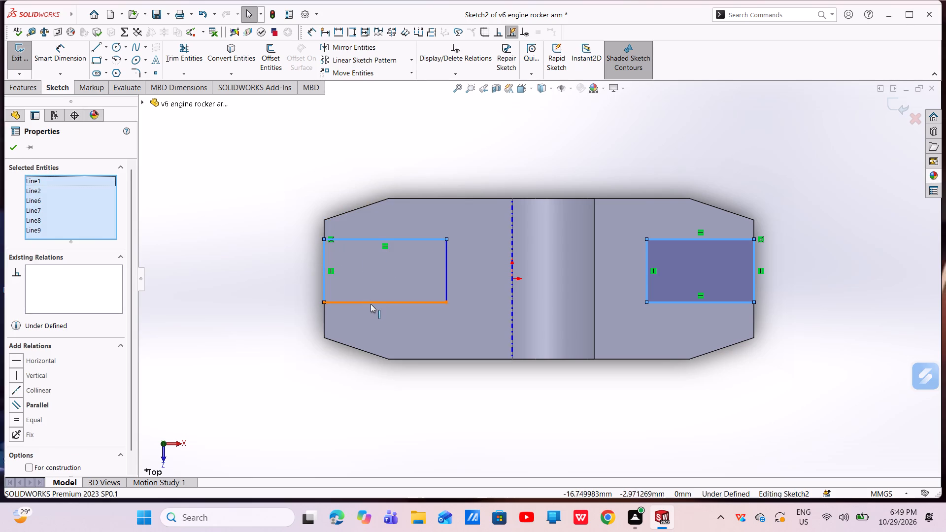
ctrl+click(446, 274)
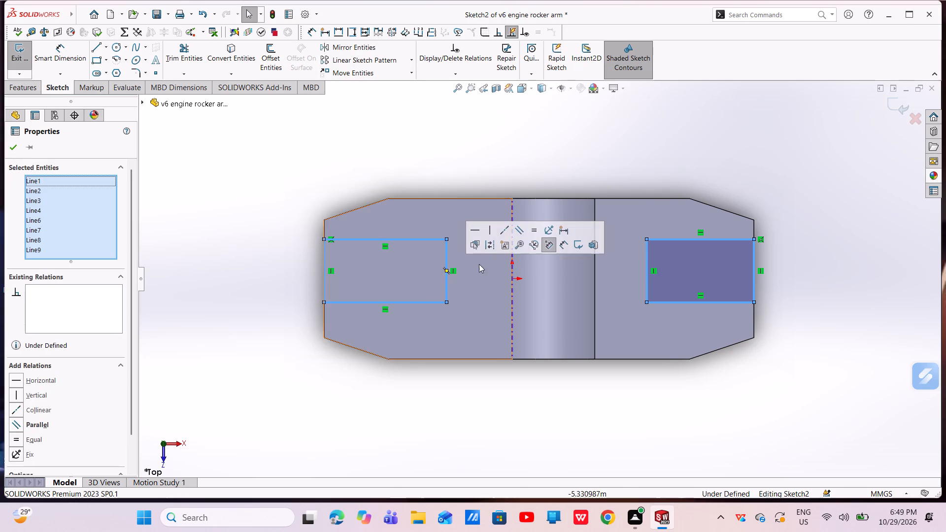
click(533, 232)
key(Escape)
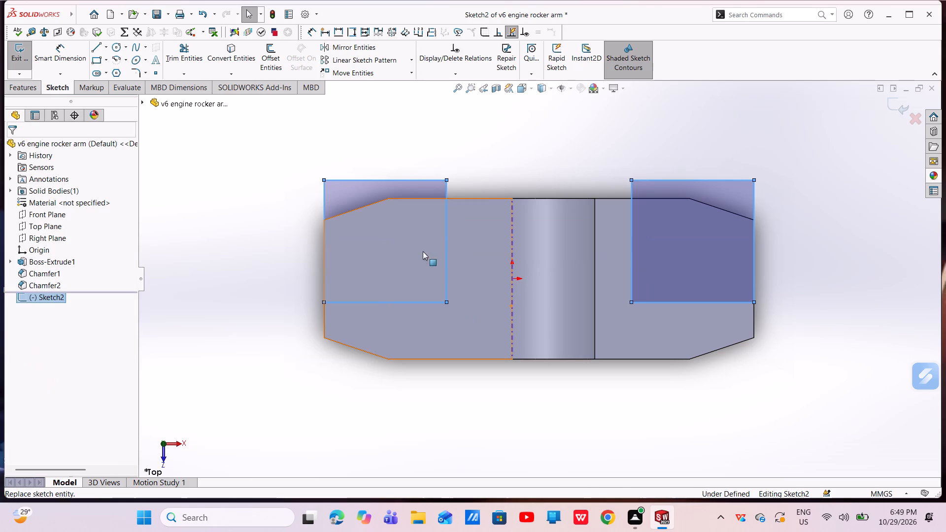
Move both squares along the end edges so they sit roughly centred on the arm's width.
drag(403, 179, 405, 217)
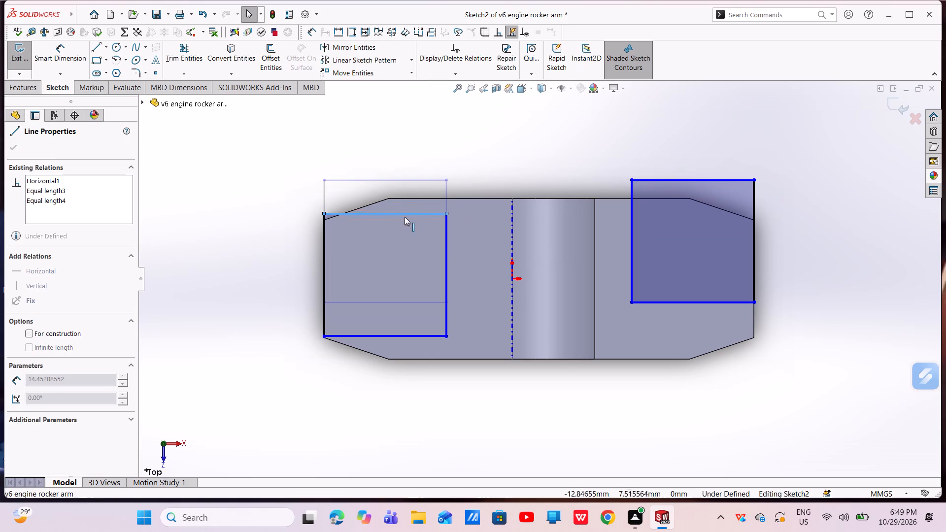
drag(405, 217, 405, 217)
drag(704, 179, 703, 208)
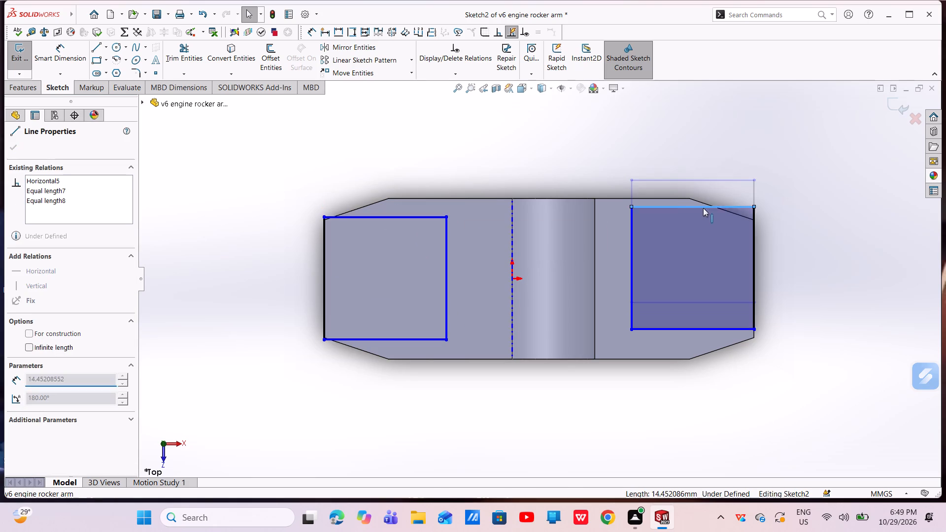
drag(703, 208, 702, 213)
key(Escape)
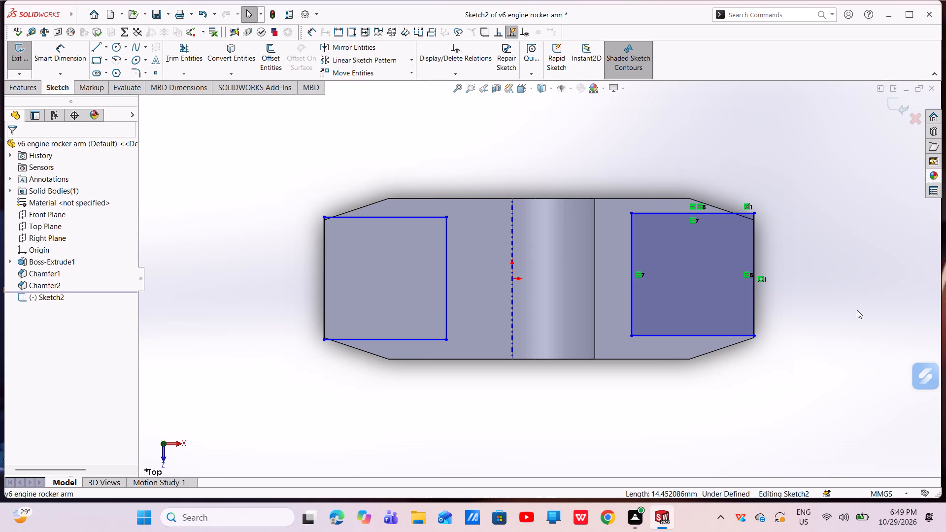
key(Escape)
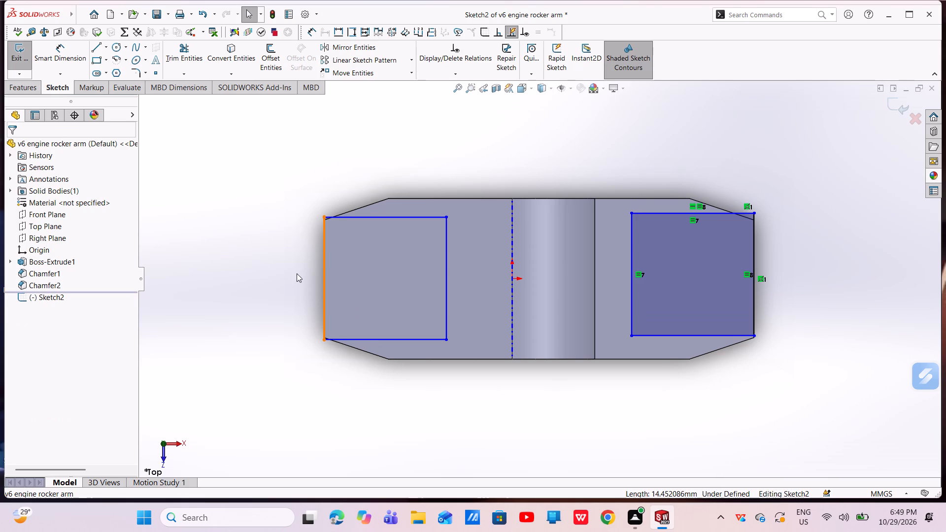
Add a Horizontal relation between the origin, the first square's outer-side midpoint and the second square's inner-side midpoint.
click(323, 278)
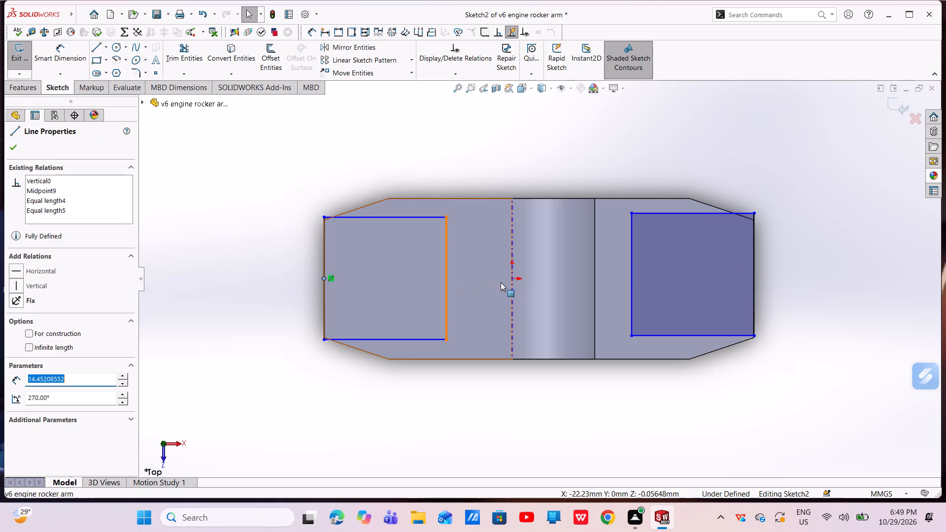
ctrl+click(511, 281)
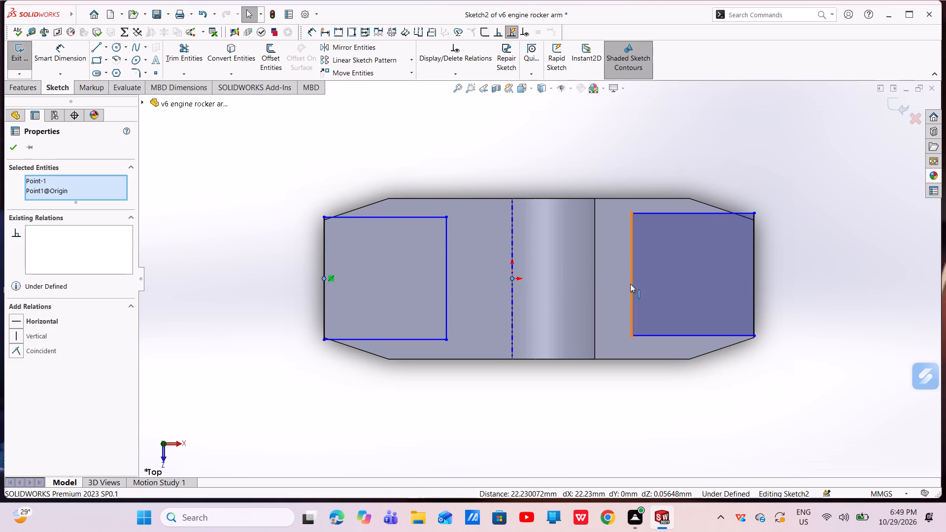
ctrl+click(632, 274)
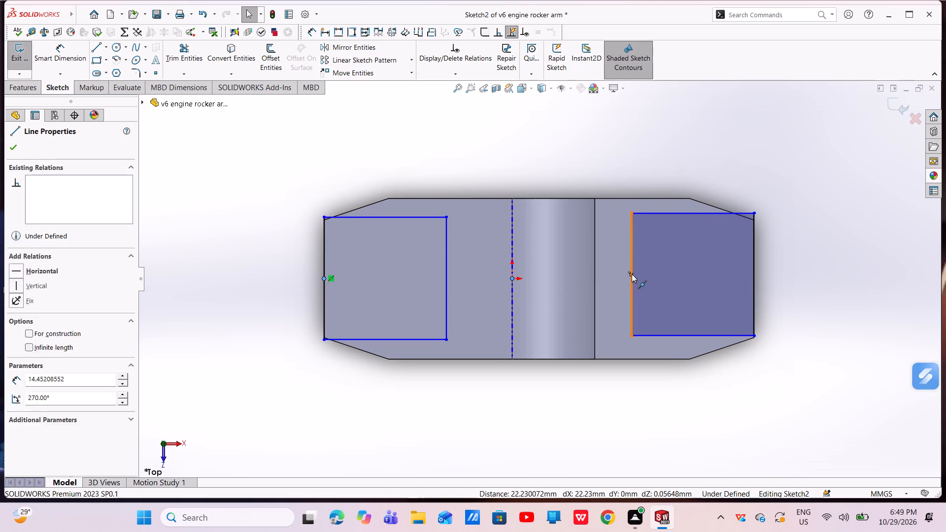
click(659, 233)
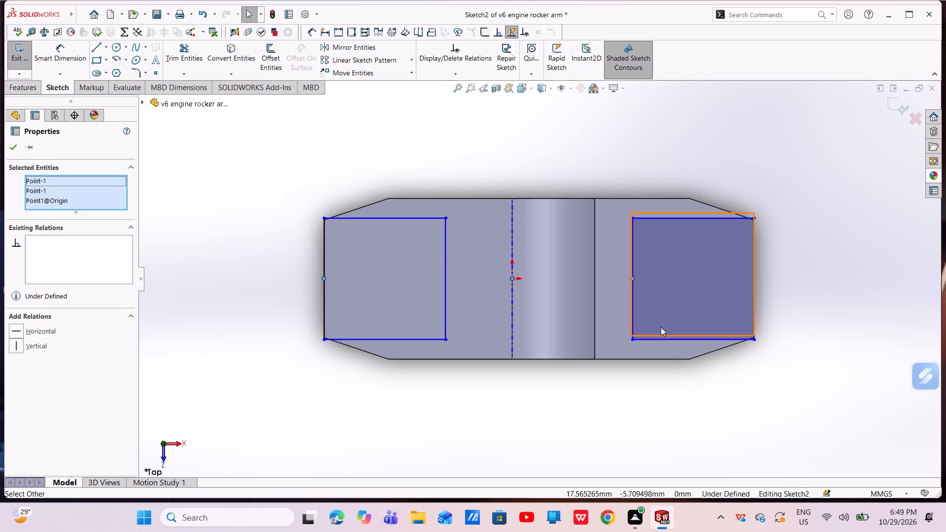
key(Escape)
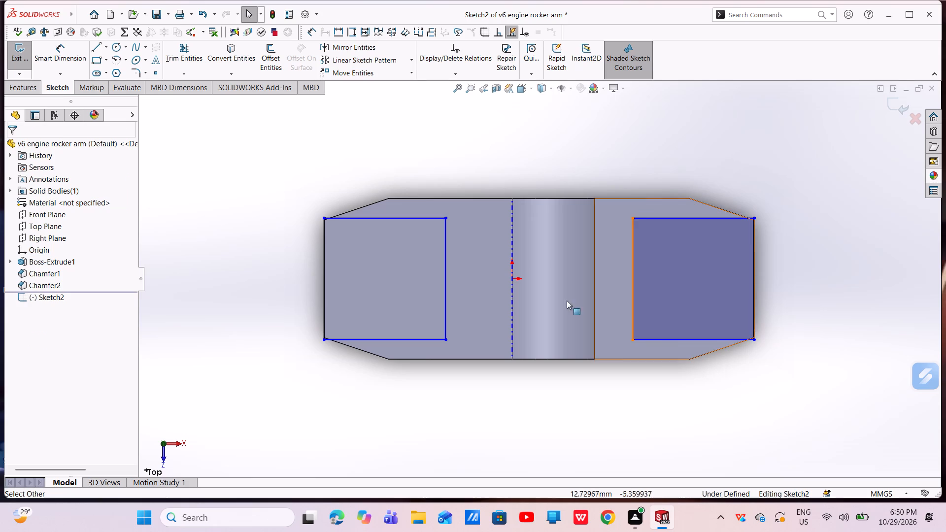
Dimension the side of the square at the negative-X end to 9.53 mm.
click(69, 53)
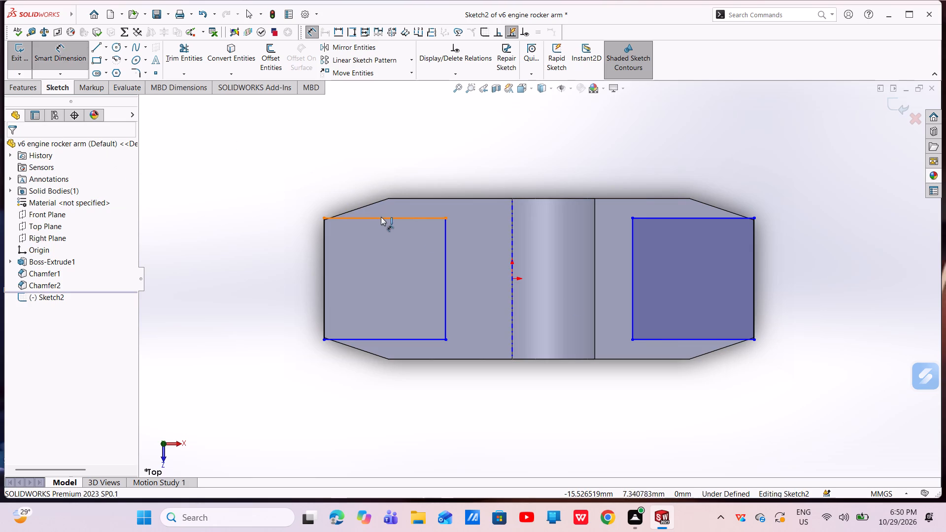
click(381, 217)
click(376, 142)
key(BackSpace)
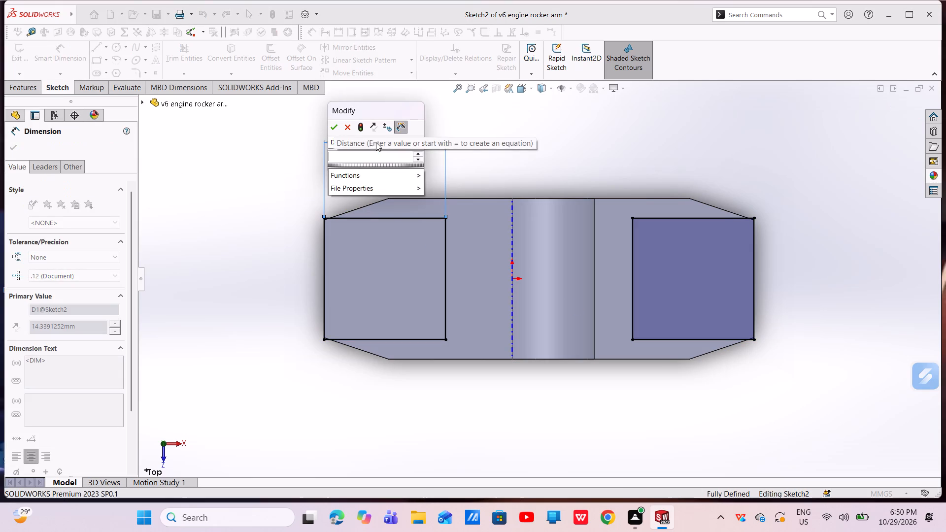
text(9.53)
key(Return)
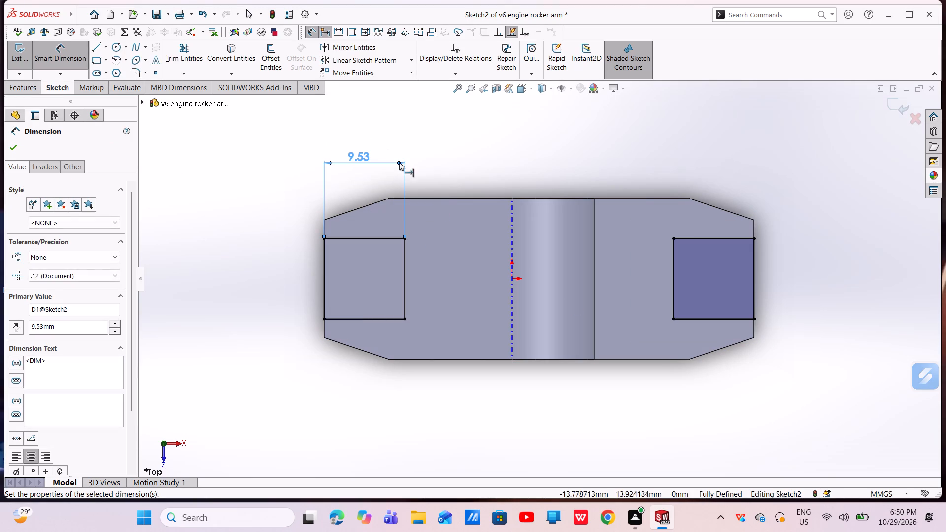
key(Escape)
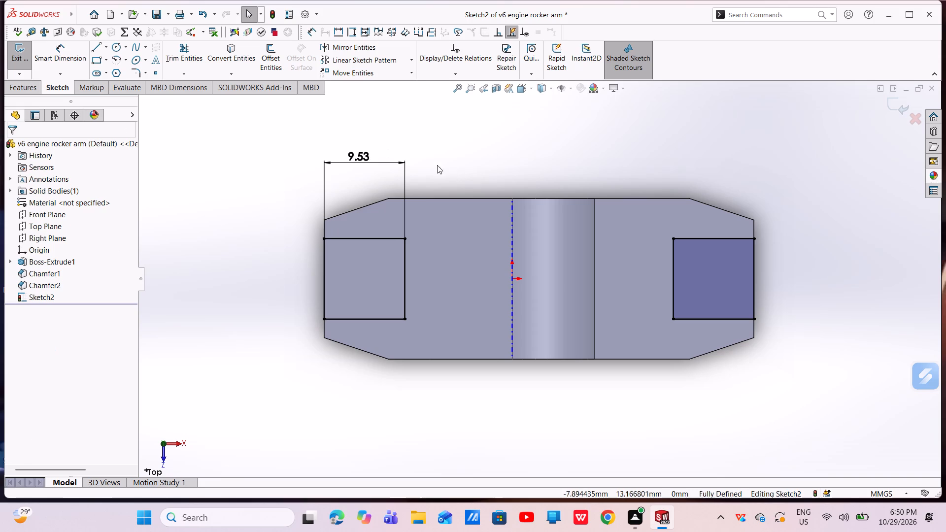
Cut-extrude the two squares with the Through All end condition to form slots in the arm ends.
click(28, 86)
click(176, 59)
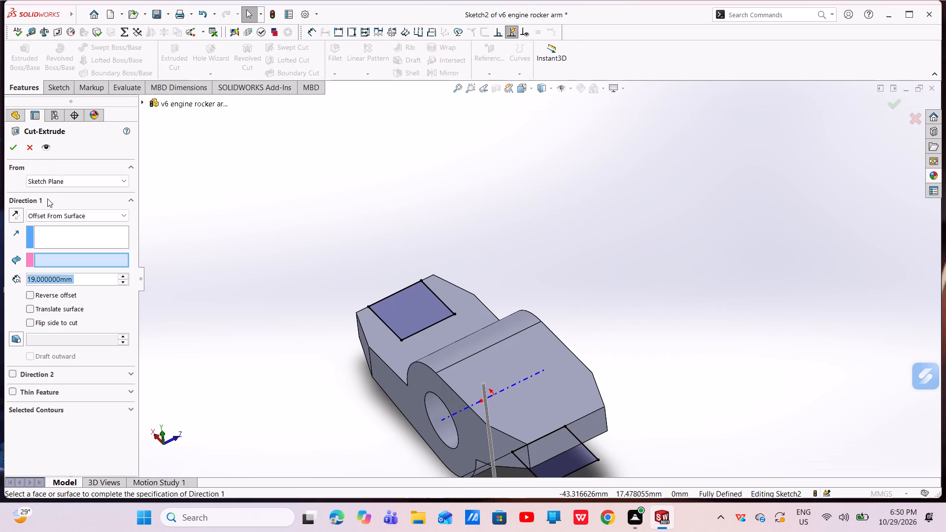
click(53, 213)
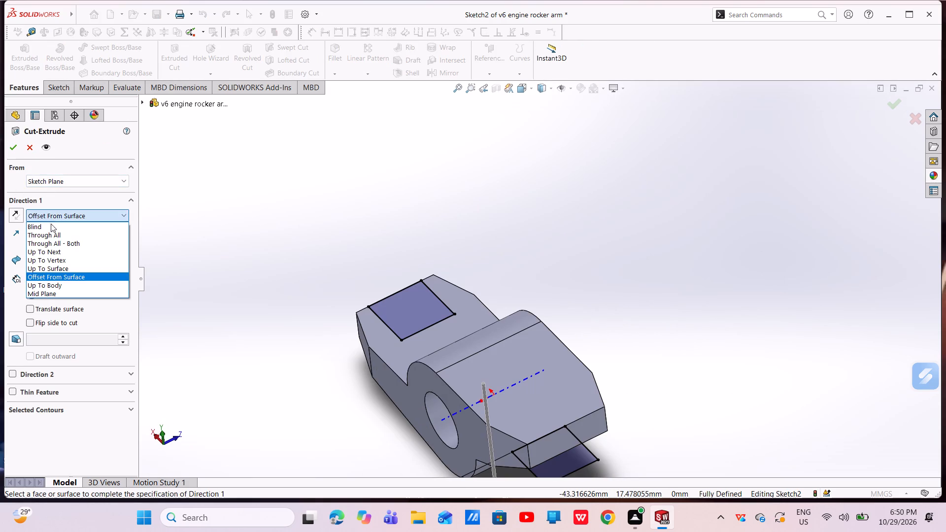
click(48, 234)
click(9, 150)
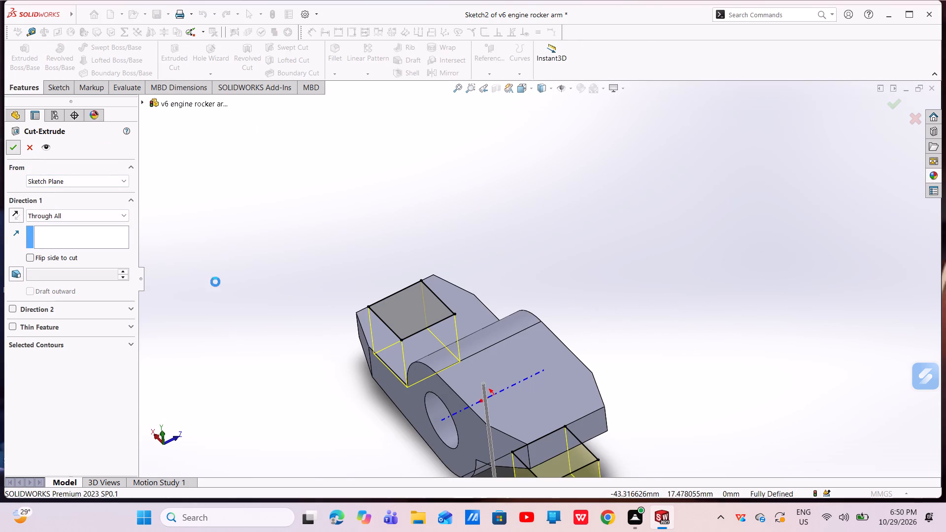
Show Sketch2, the two-square sketch inside the first cut-extrude feature.
scroll(347, 346, up, 4)
middle_drag(464, 351, 403, 256)
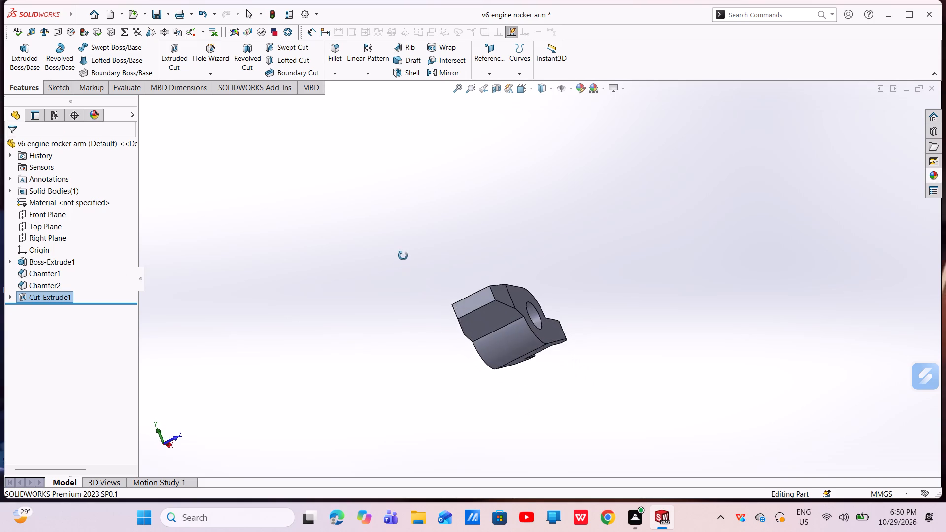
middle_drag(403, 256, 429, 415)
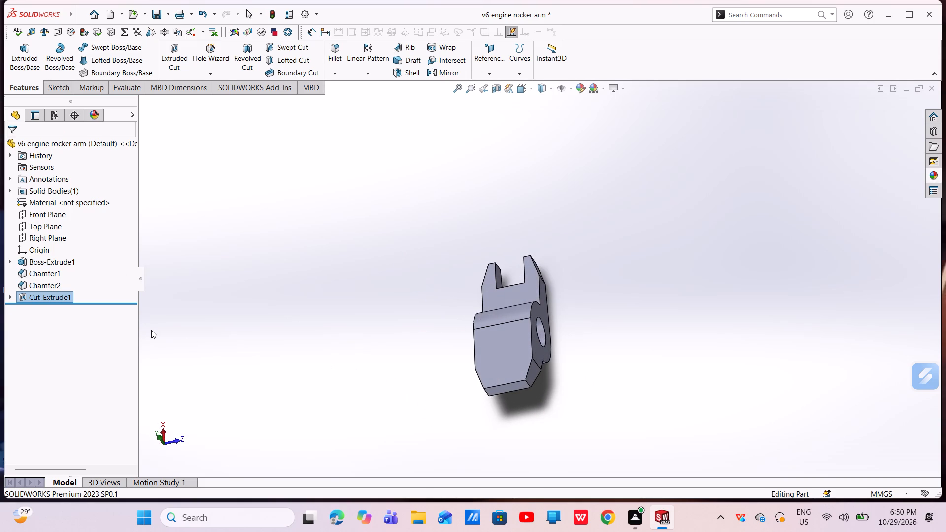
click(11, 299)
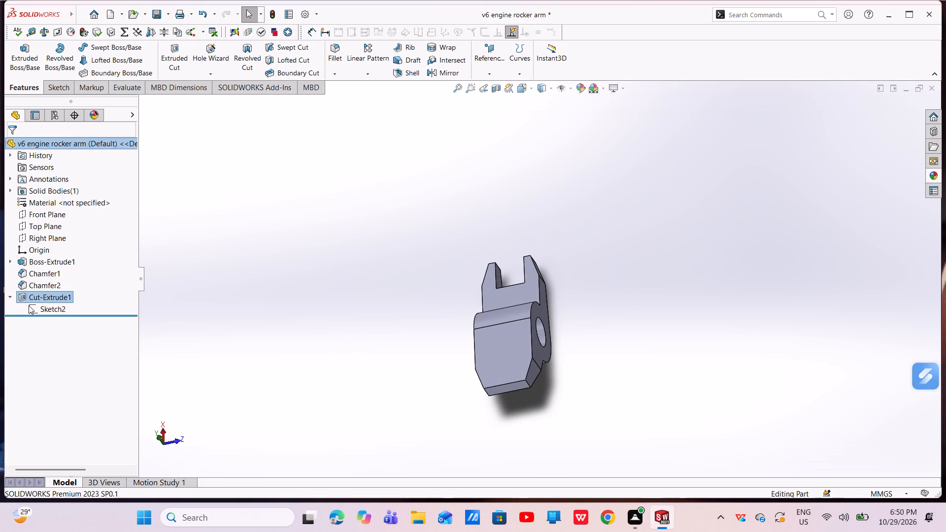
click(32, 305)
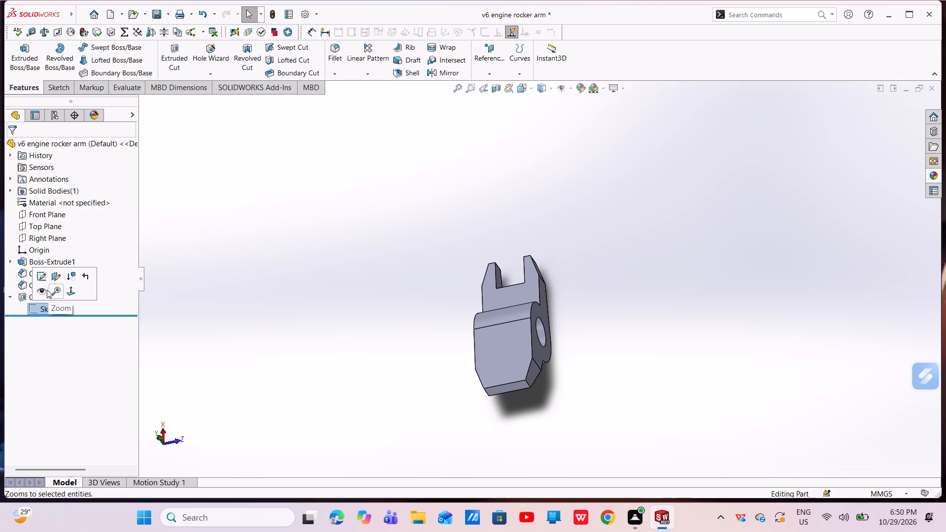
click(44, 292)
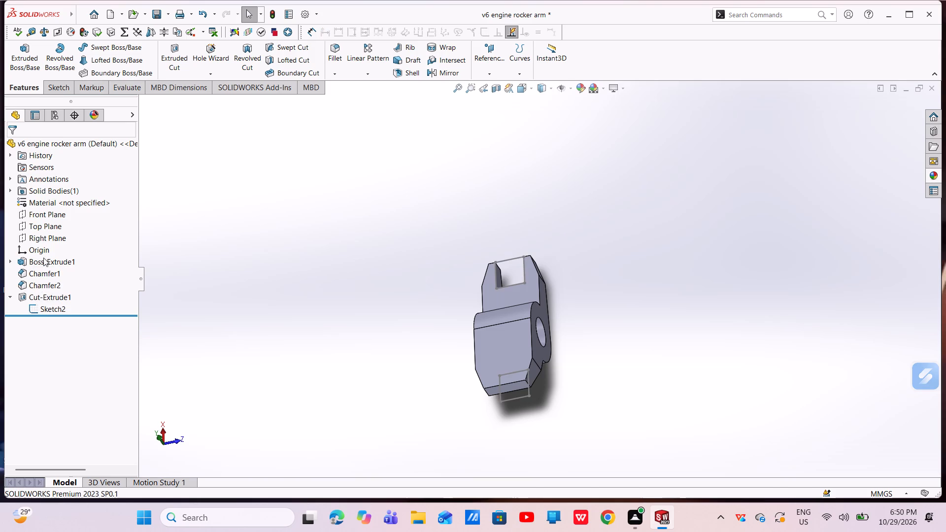
Reuse the two-square Sketch2 for a second Cut-Extrude with the Through All - Both end condition, slotting the remaining arm end.
click(174, 58)
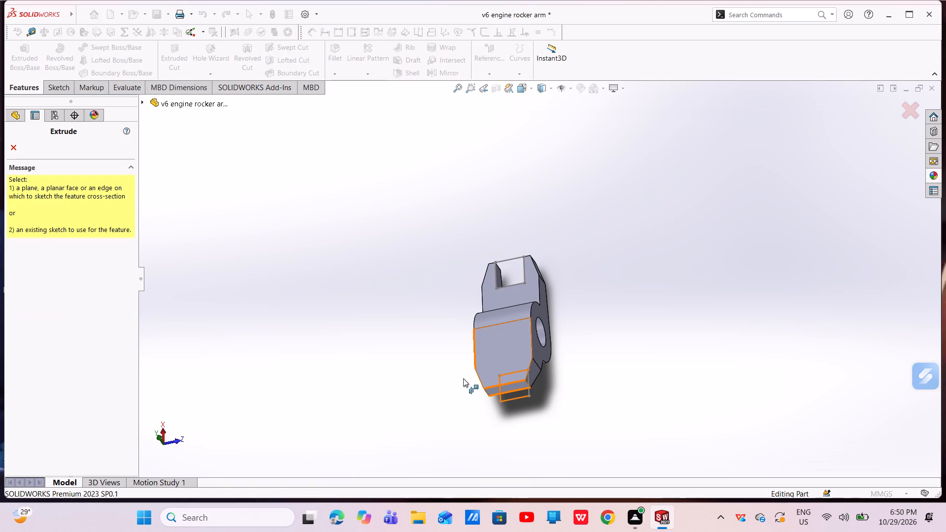
click(17, 148)
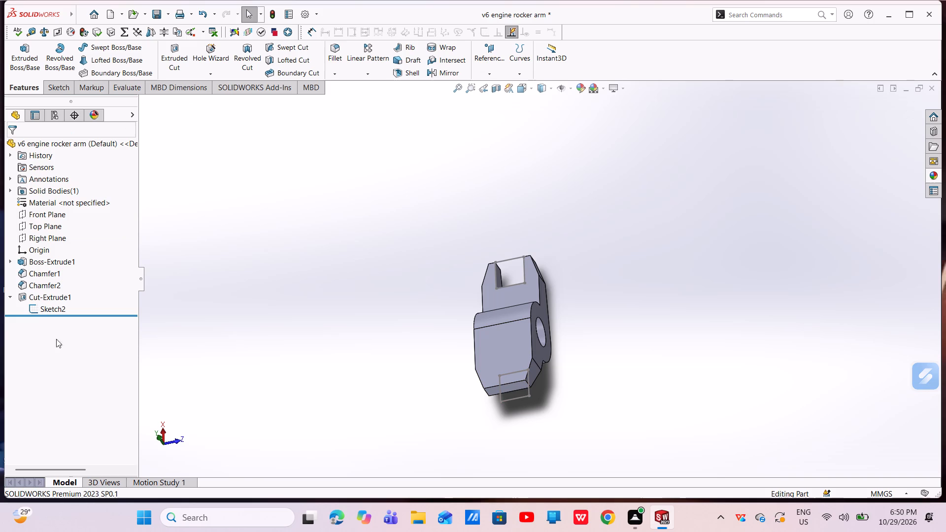
click(50, 309)
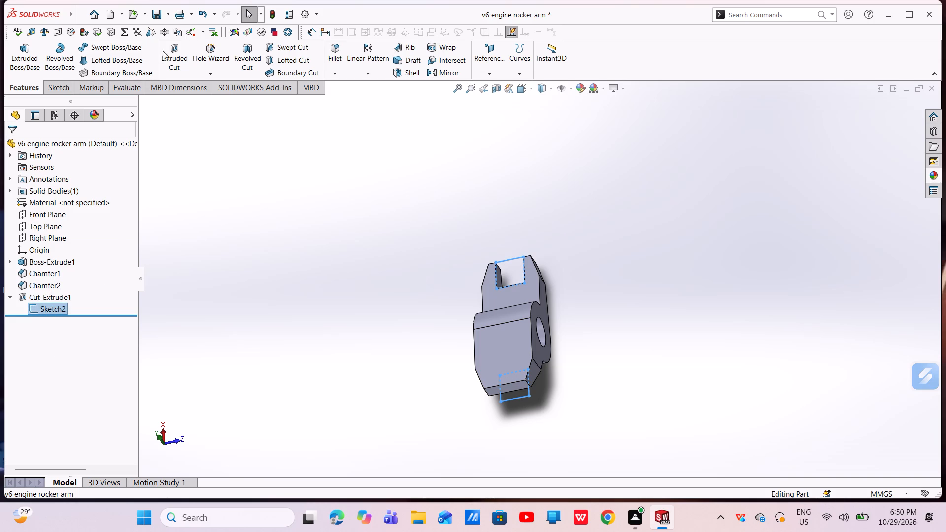
click(168, 50)
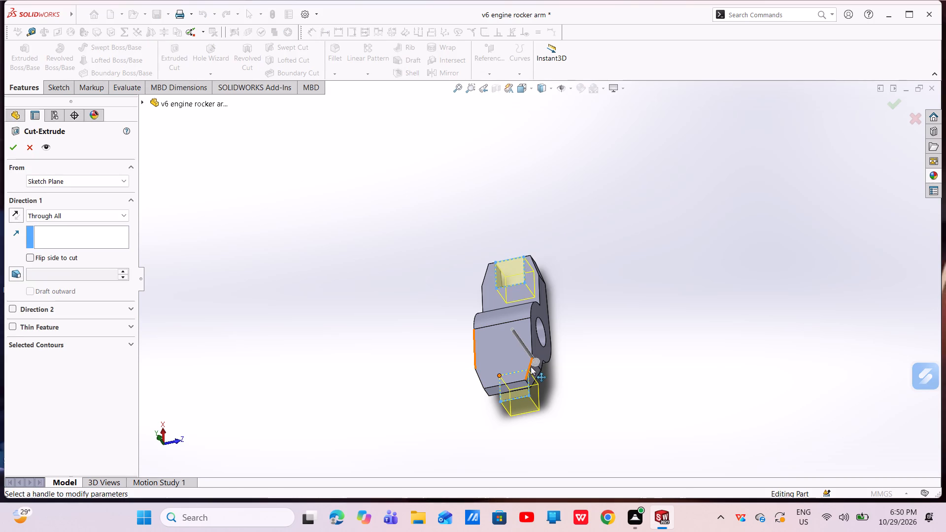
drag(534, 365, 497, 336)
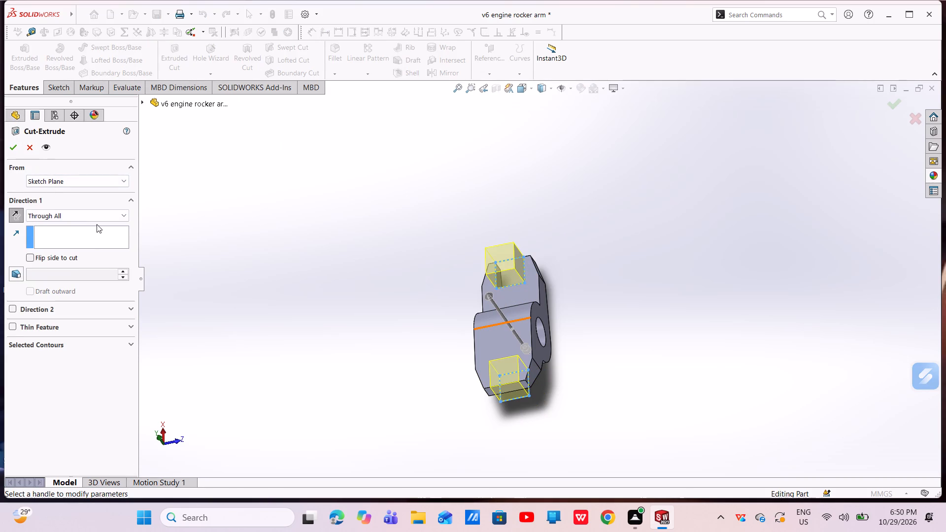
click(97, 217)
click(83, 244)
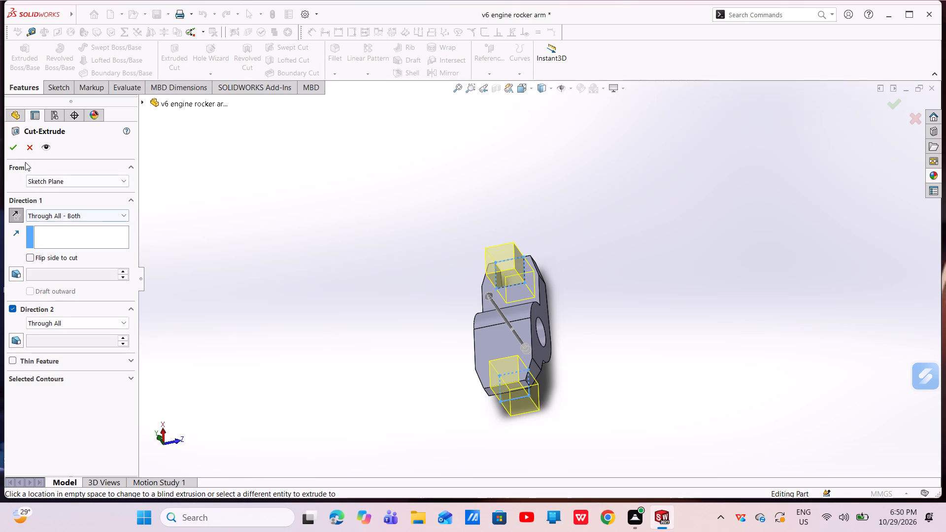
click(15, 142)
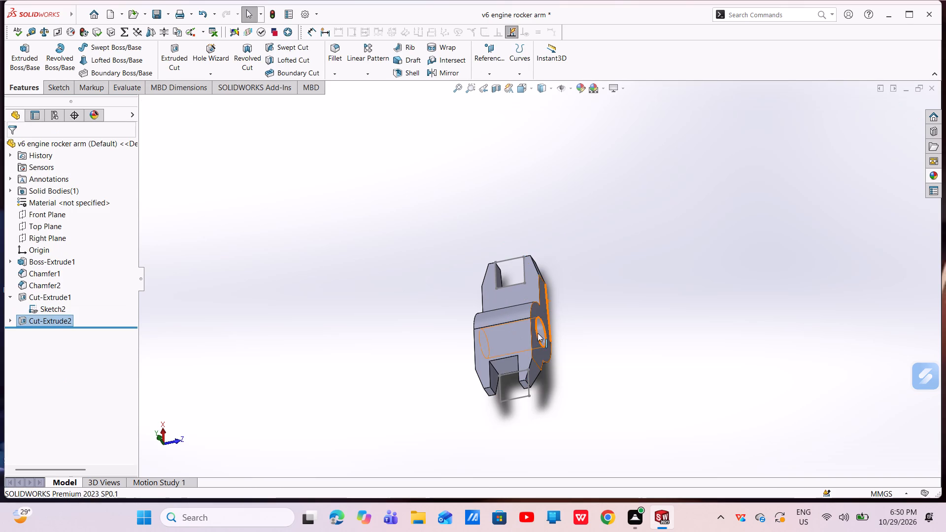
Hide the shared two-square sketch under the second cut and inspect the slots at both arm ends.
middle_drag(538, 333, 580, 369)
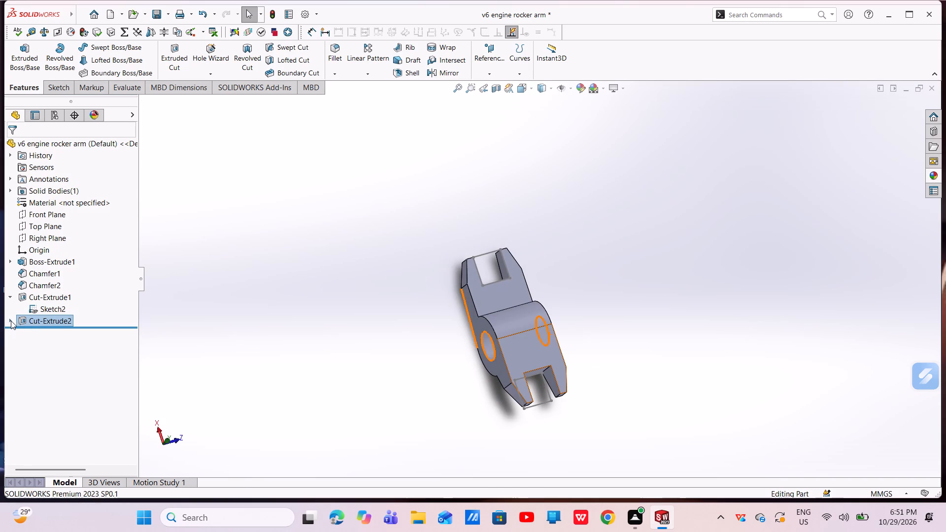
click(10, 321)
click(47, 335)
click(56, 322)
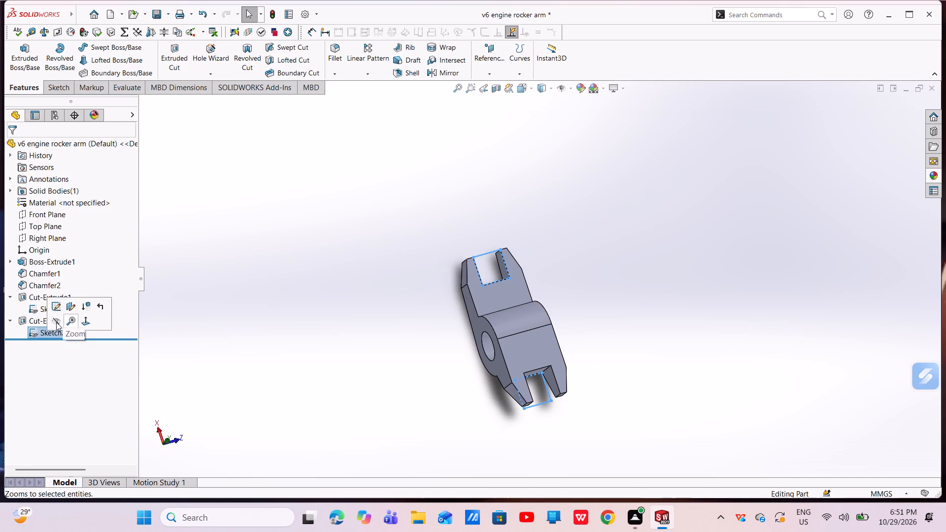
middle_drag(580, 333, 483, 336)
scroll(502, 292, down, 5)
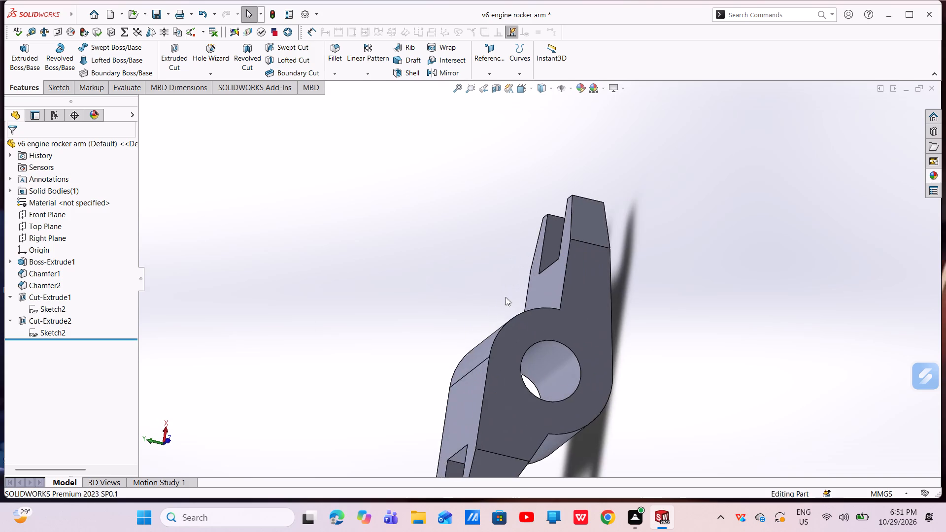
scroll(517, 328, up, 5)
middle_drag(518, 328, 628, 295)
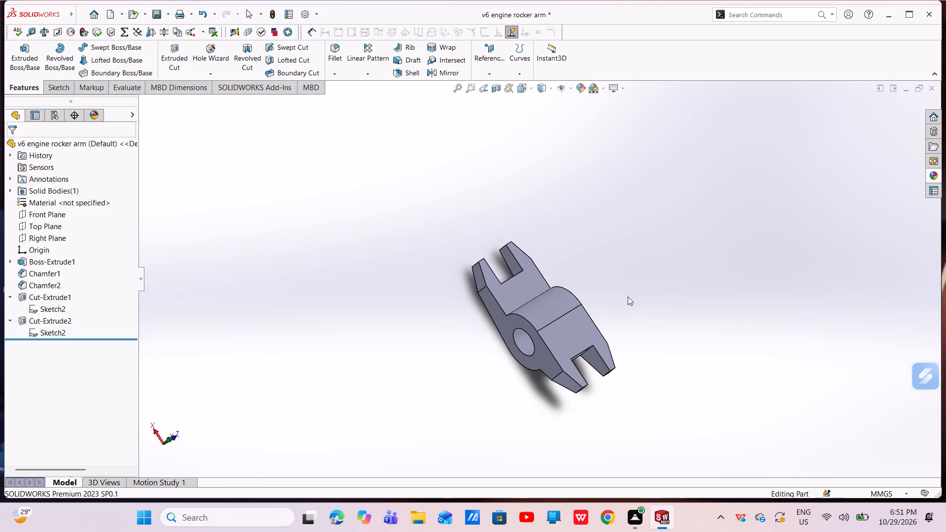
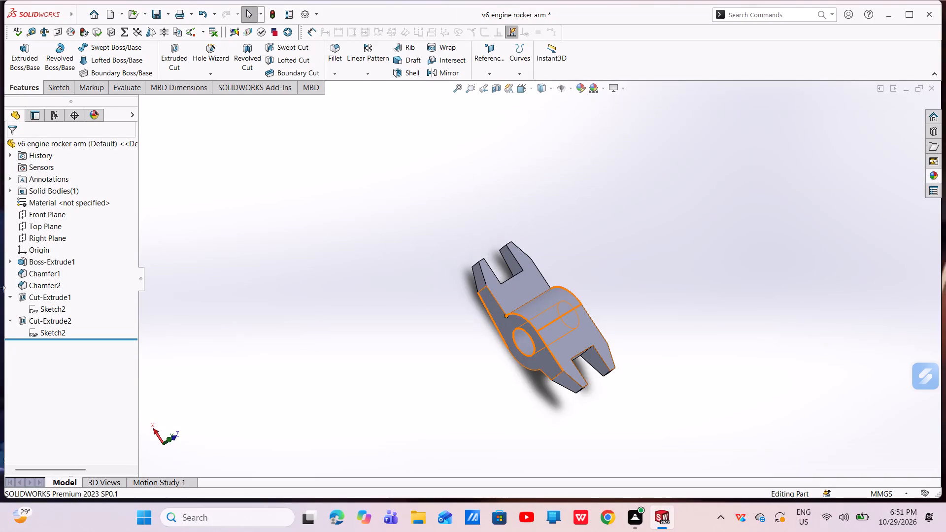
Start a new sketch on the Top Plane.
click(54, 228)
click(59, 217)
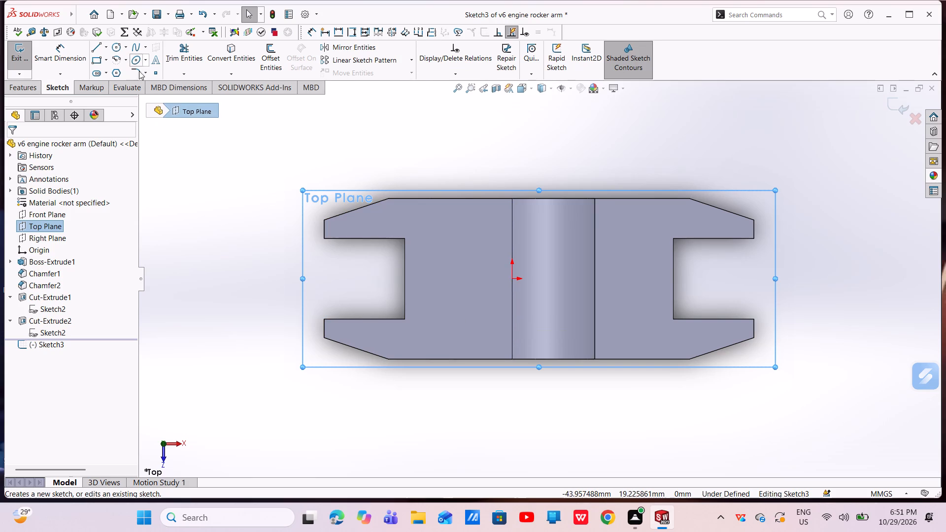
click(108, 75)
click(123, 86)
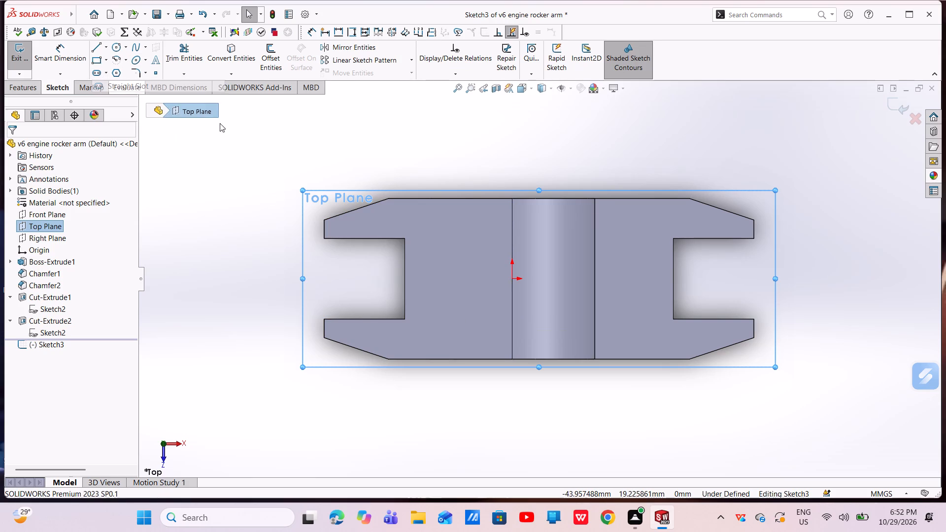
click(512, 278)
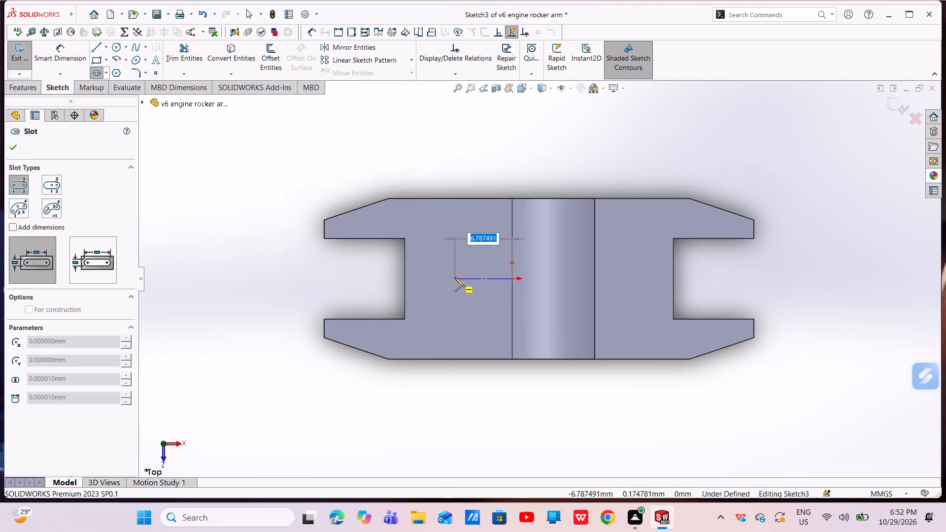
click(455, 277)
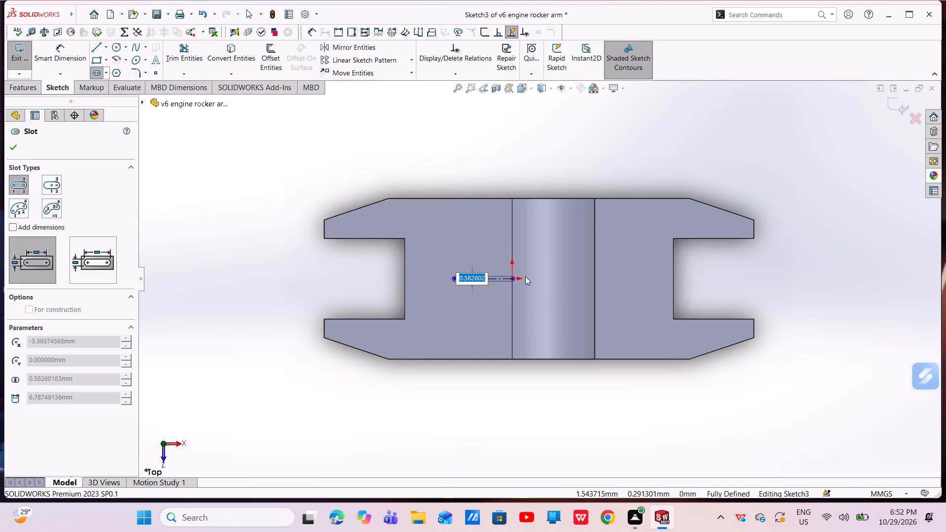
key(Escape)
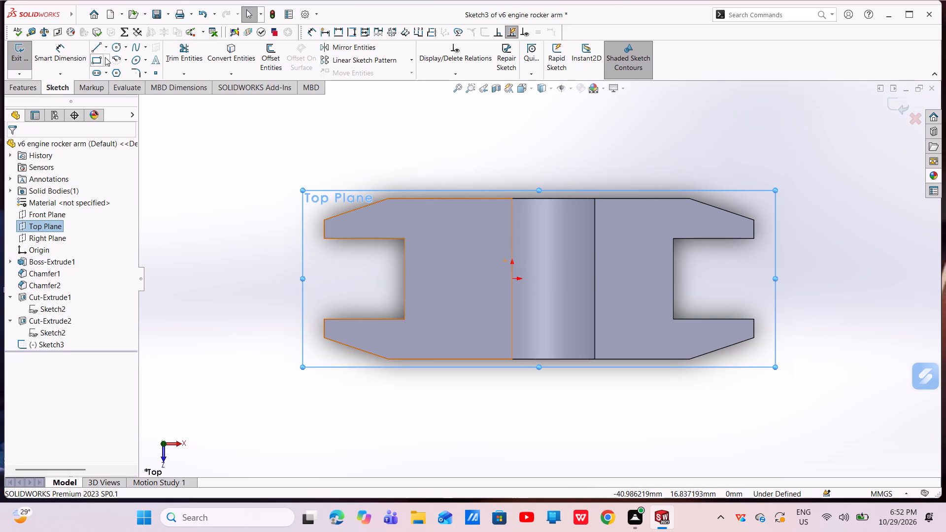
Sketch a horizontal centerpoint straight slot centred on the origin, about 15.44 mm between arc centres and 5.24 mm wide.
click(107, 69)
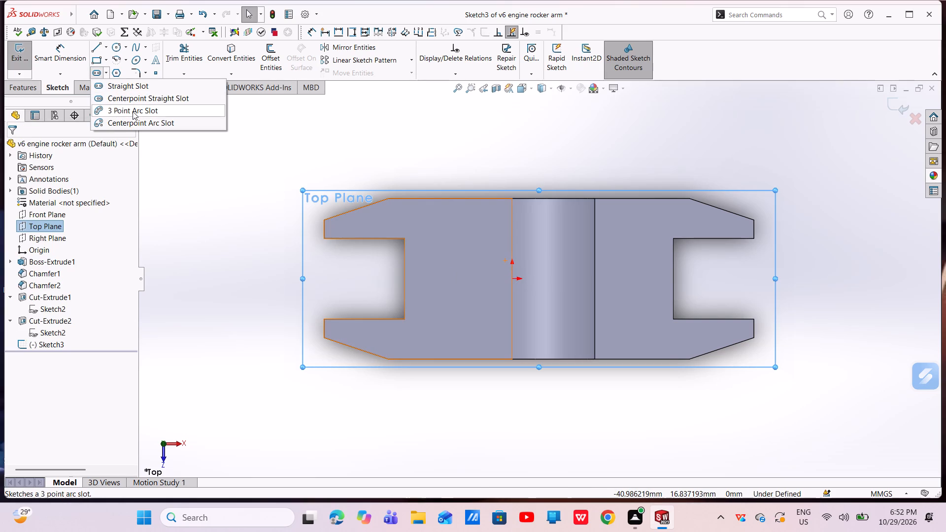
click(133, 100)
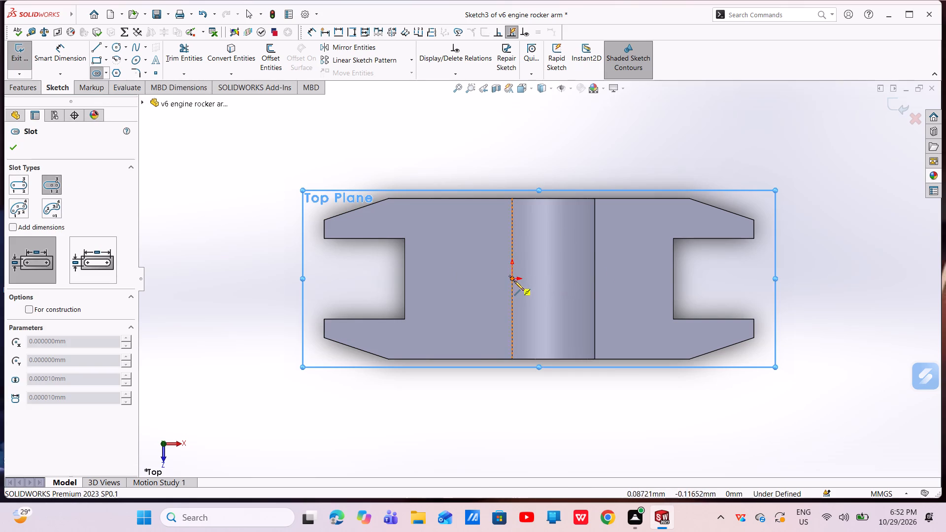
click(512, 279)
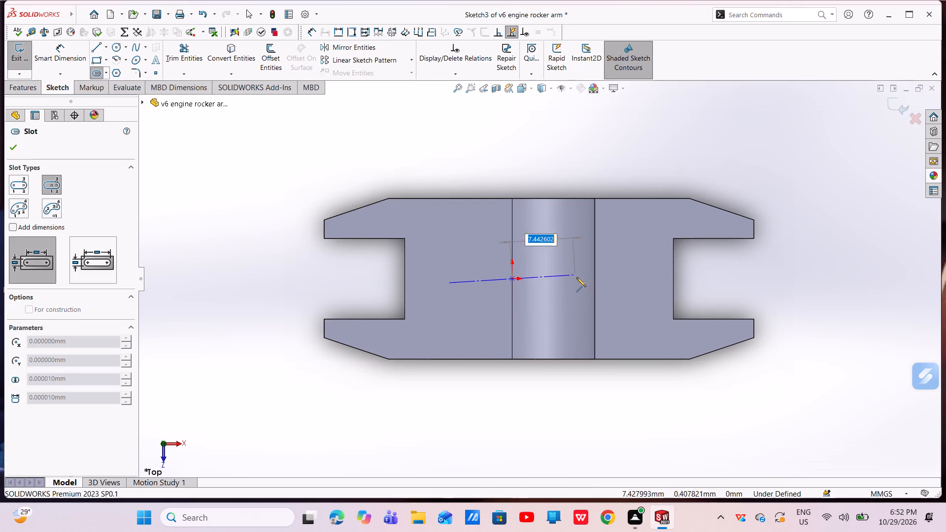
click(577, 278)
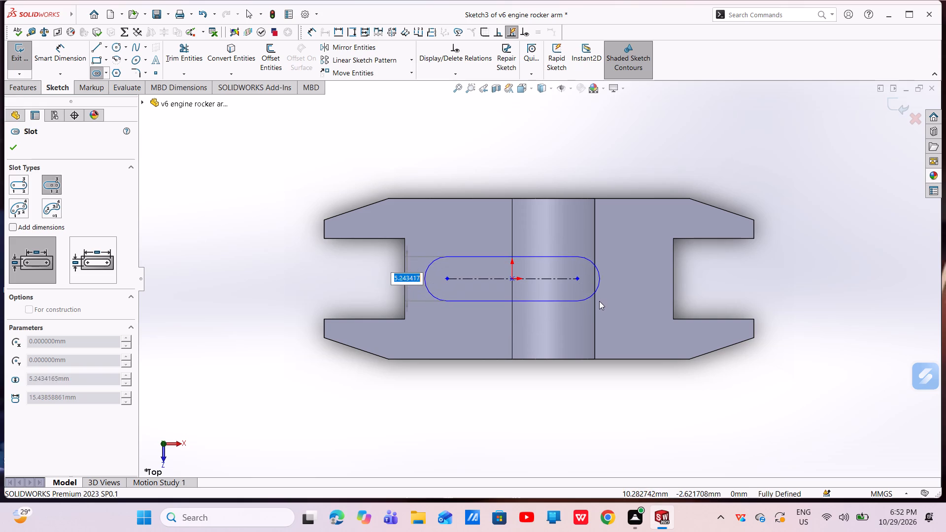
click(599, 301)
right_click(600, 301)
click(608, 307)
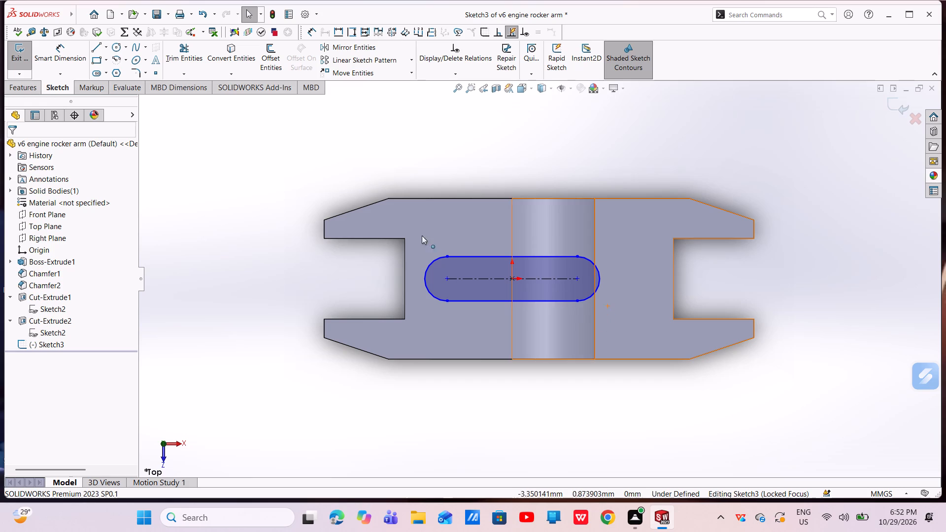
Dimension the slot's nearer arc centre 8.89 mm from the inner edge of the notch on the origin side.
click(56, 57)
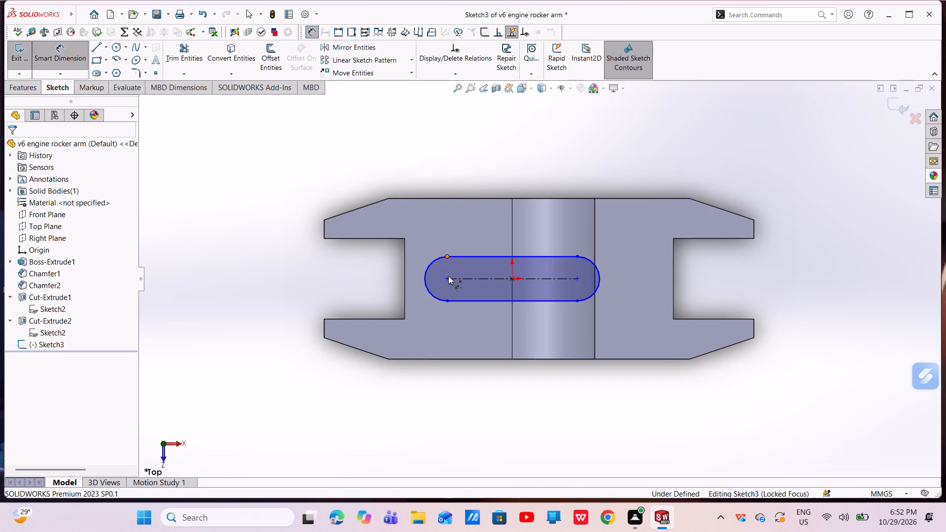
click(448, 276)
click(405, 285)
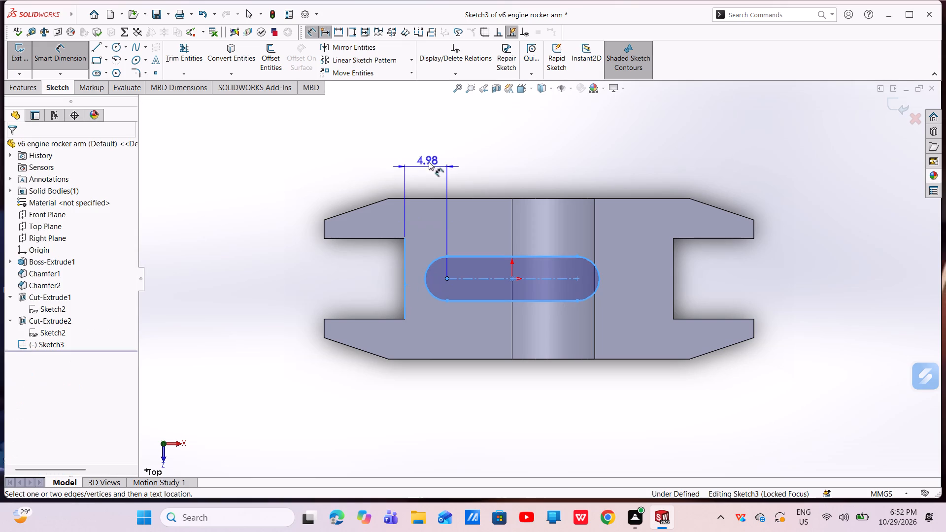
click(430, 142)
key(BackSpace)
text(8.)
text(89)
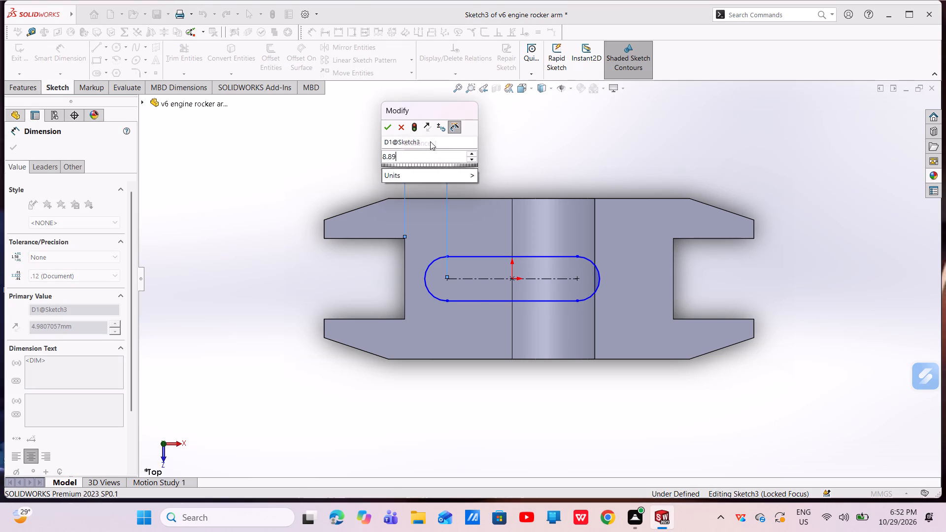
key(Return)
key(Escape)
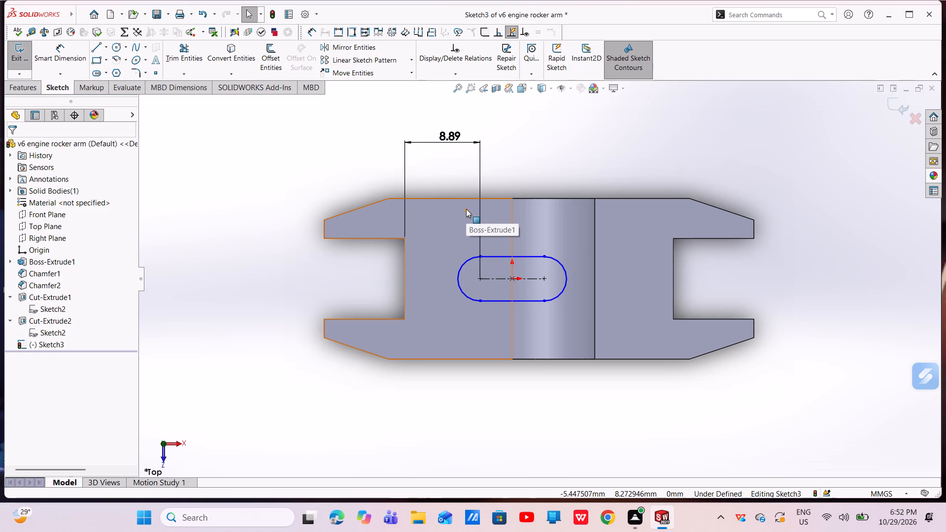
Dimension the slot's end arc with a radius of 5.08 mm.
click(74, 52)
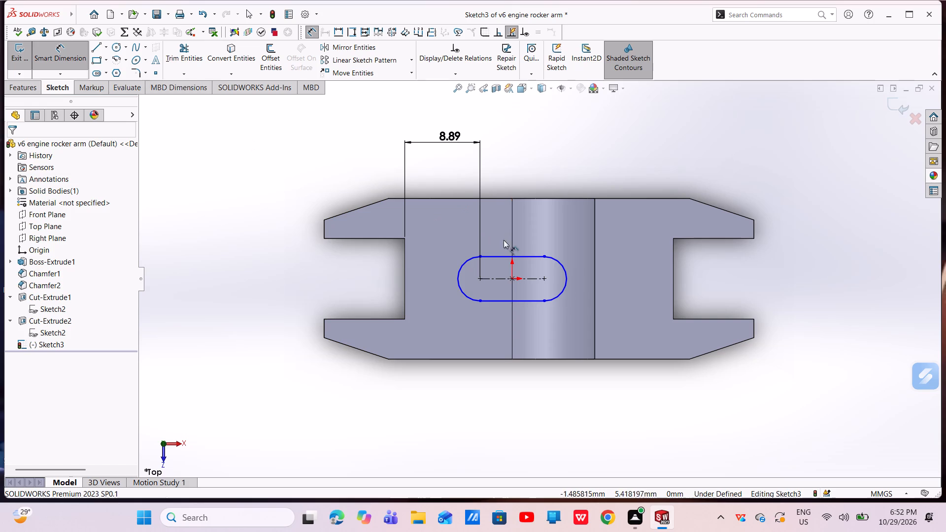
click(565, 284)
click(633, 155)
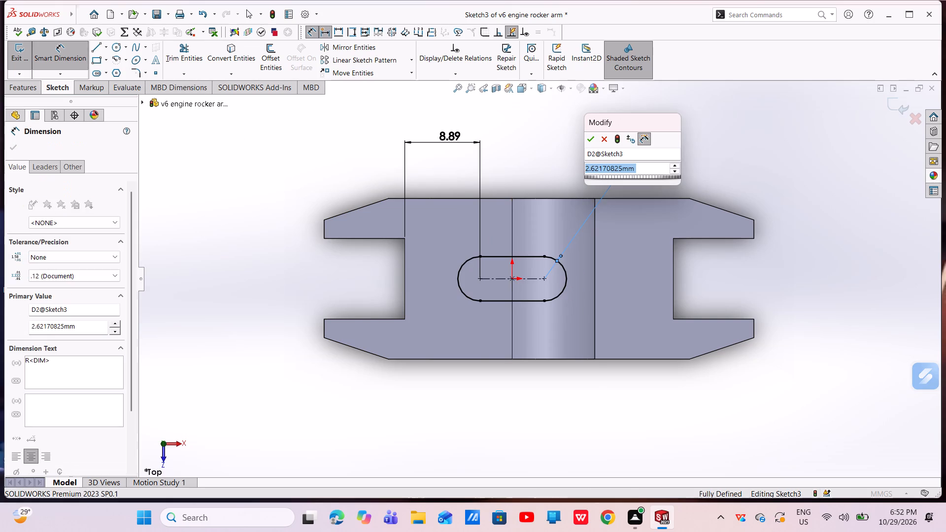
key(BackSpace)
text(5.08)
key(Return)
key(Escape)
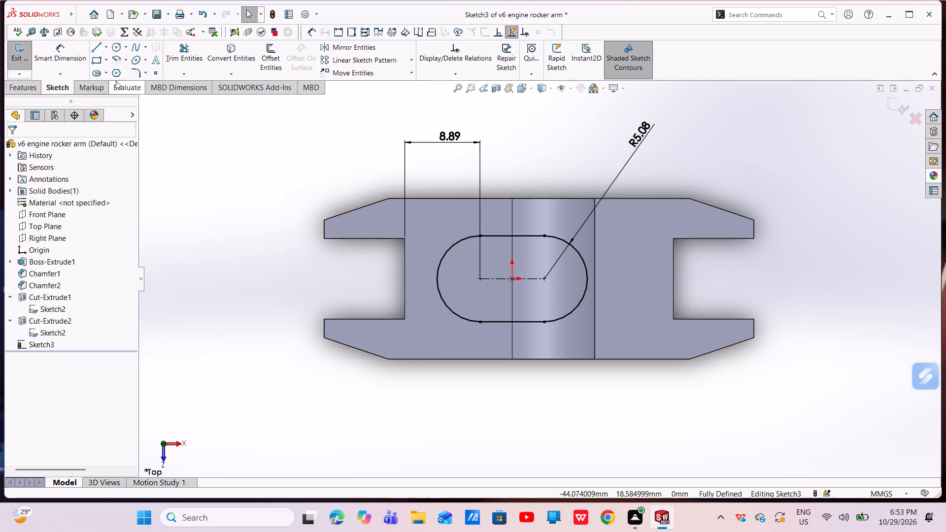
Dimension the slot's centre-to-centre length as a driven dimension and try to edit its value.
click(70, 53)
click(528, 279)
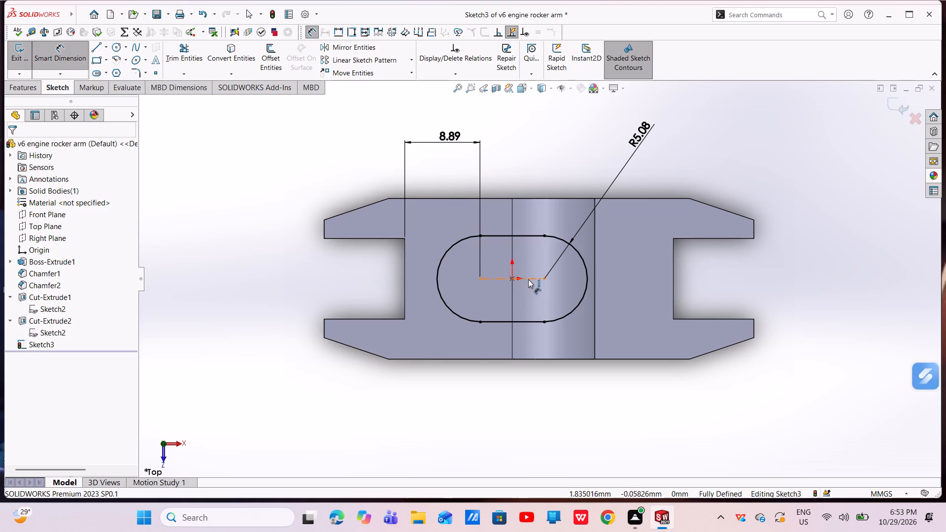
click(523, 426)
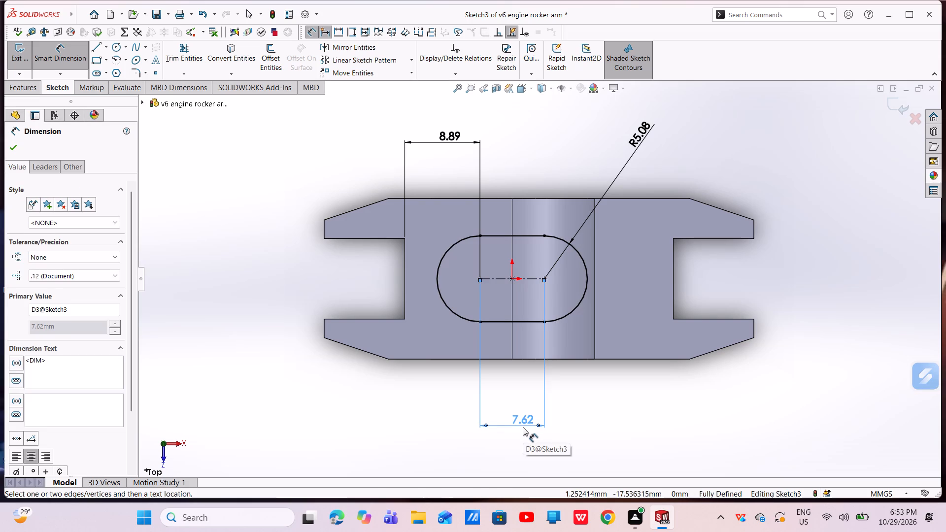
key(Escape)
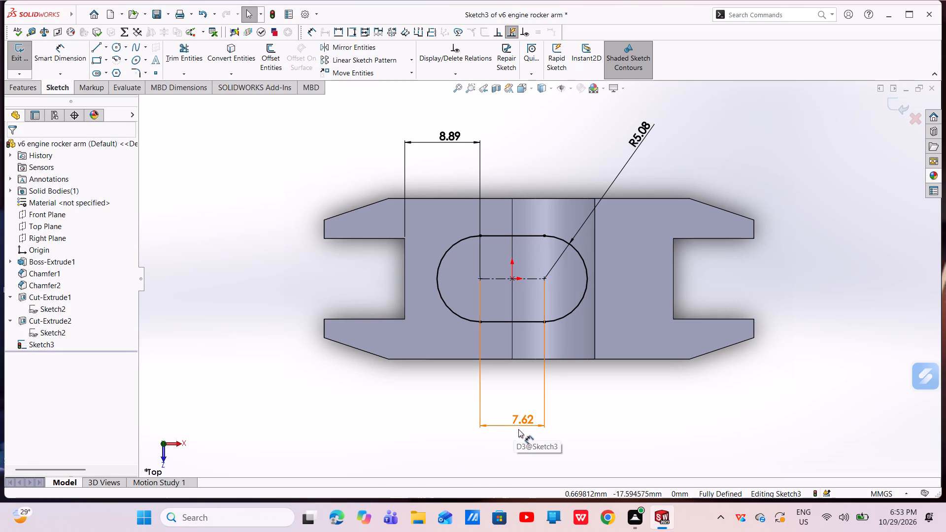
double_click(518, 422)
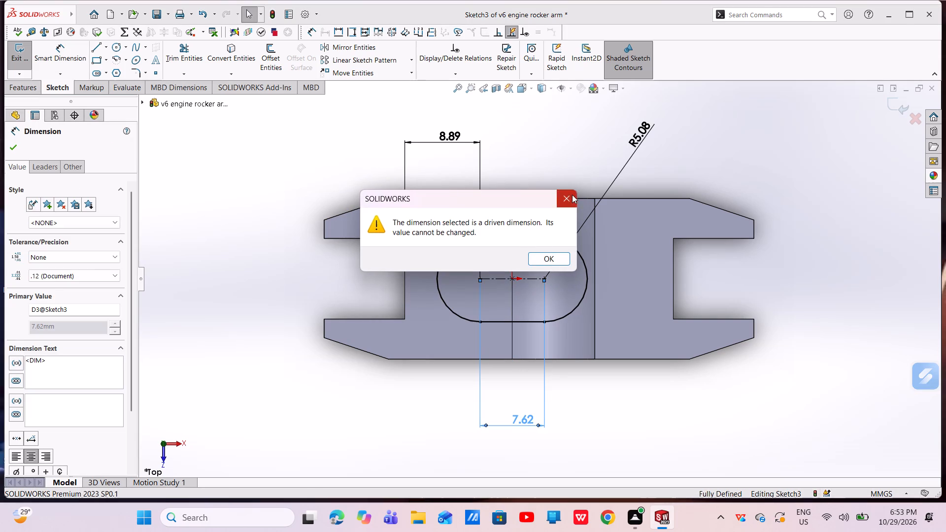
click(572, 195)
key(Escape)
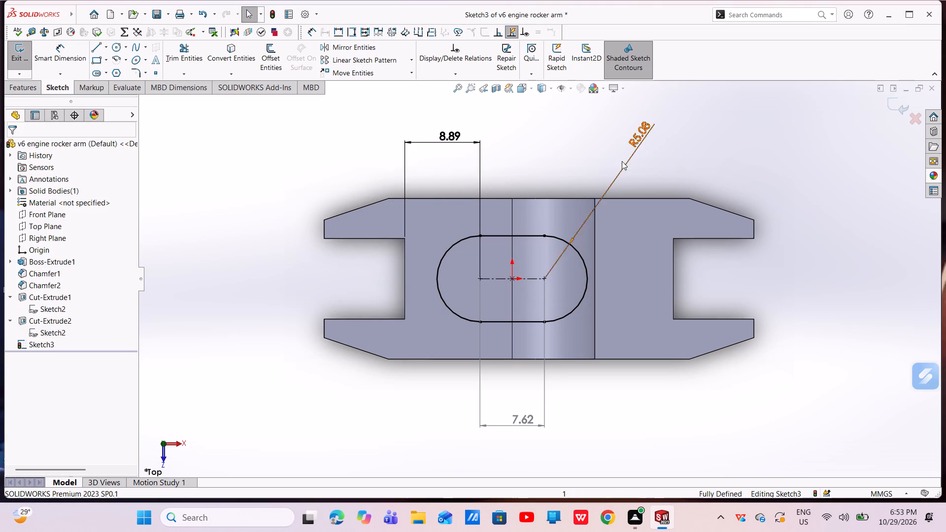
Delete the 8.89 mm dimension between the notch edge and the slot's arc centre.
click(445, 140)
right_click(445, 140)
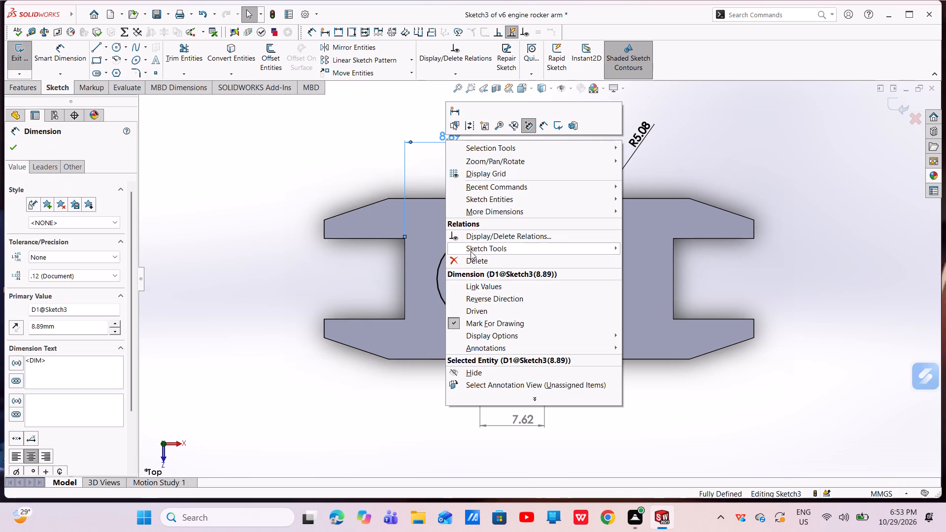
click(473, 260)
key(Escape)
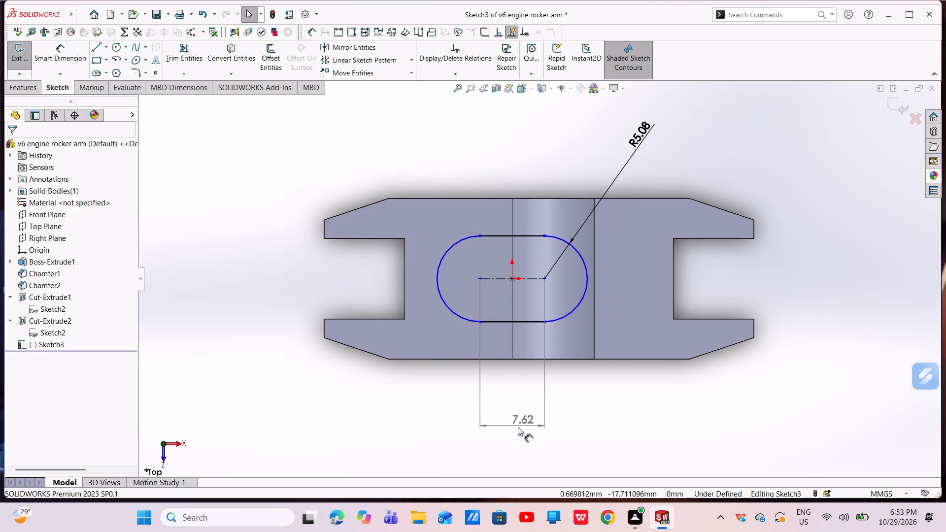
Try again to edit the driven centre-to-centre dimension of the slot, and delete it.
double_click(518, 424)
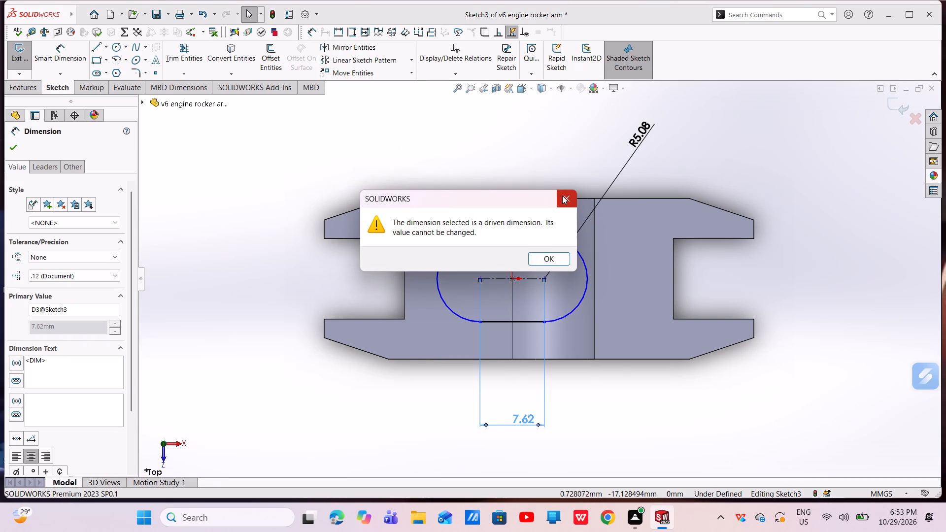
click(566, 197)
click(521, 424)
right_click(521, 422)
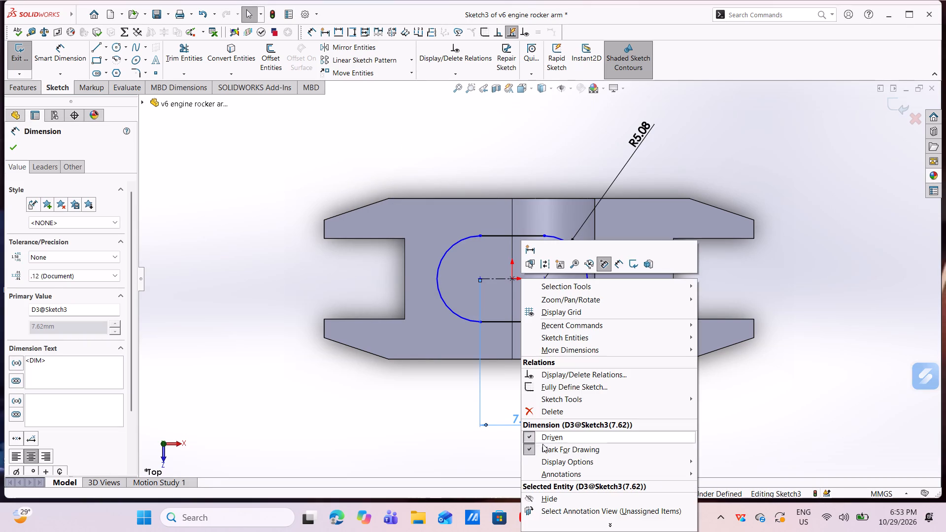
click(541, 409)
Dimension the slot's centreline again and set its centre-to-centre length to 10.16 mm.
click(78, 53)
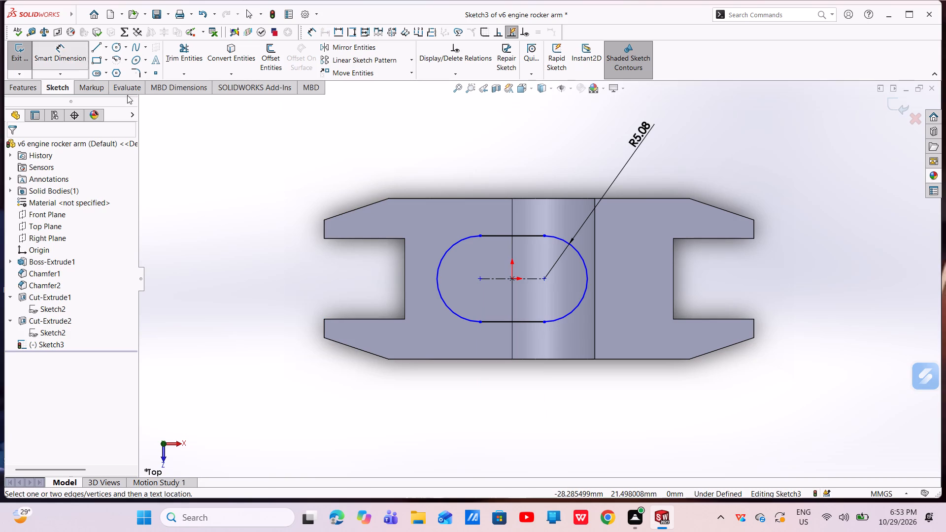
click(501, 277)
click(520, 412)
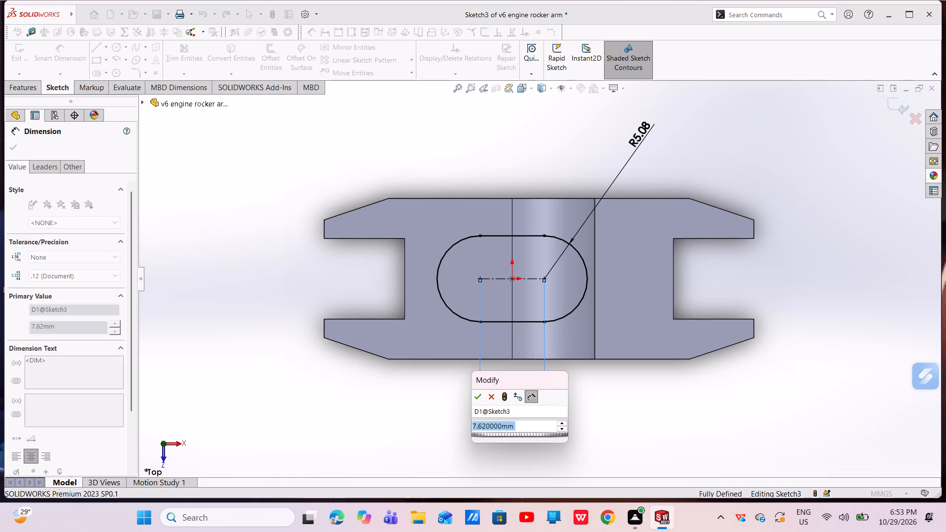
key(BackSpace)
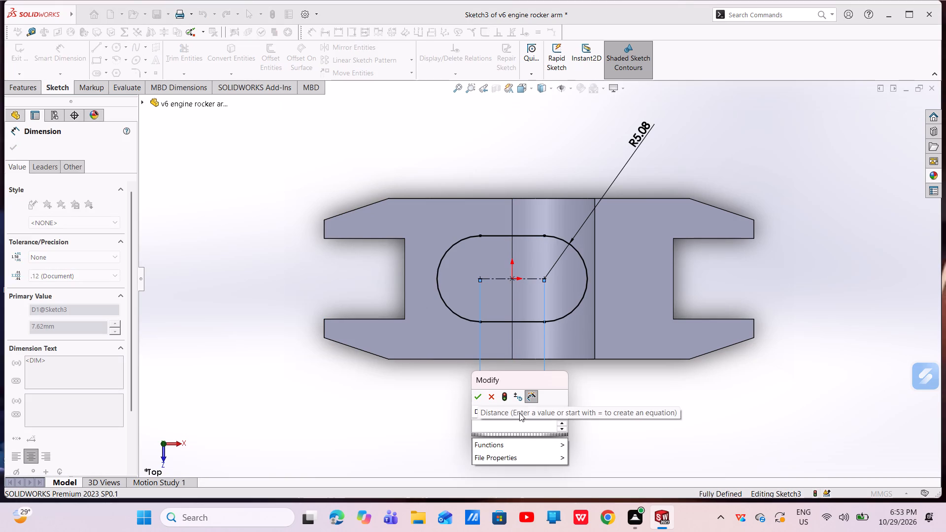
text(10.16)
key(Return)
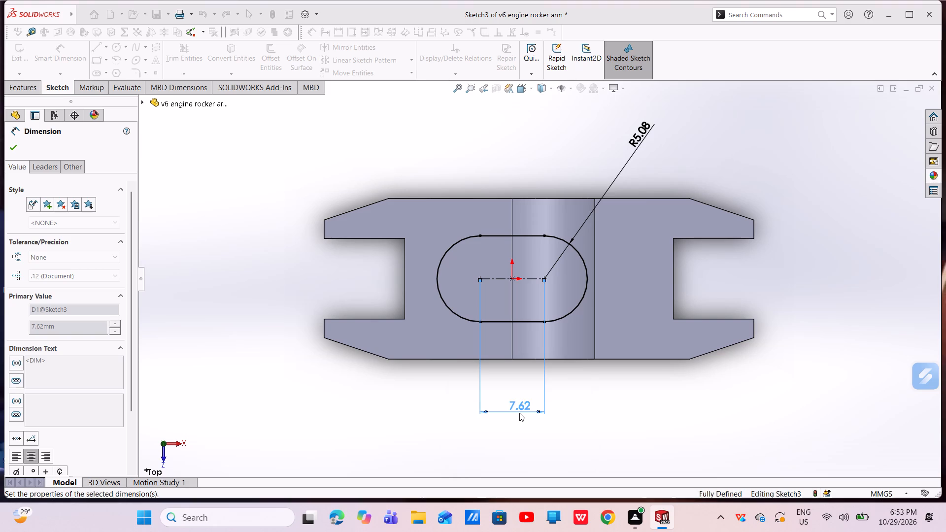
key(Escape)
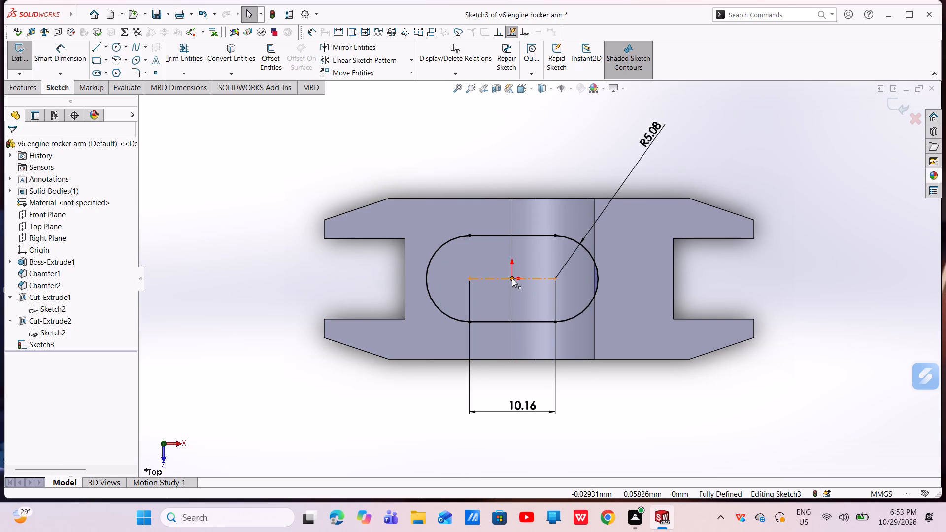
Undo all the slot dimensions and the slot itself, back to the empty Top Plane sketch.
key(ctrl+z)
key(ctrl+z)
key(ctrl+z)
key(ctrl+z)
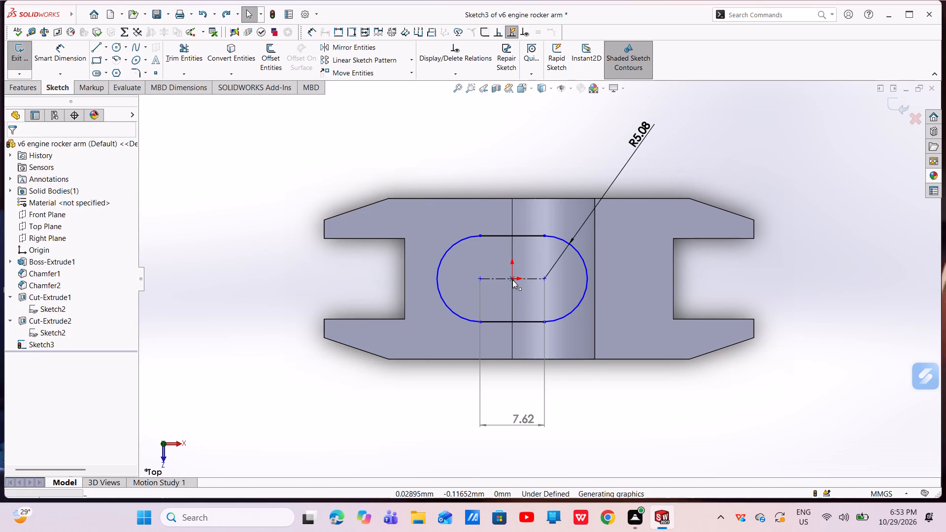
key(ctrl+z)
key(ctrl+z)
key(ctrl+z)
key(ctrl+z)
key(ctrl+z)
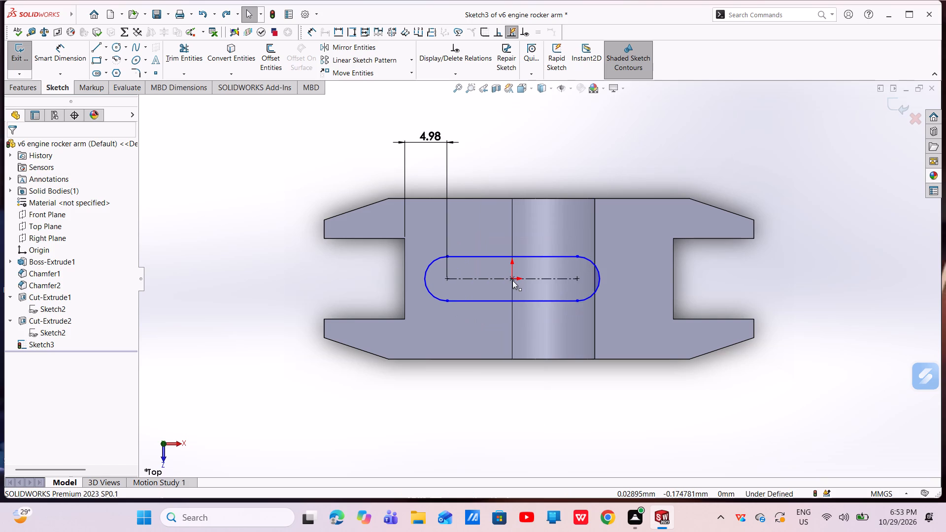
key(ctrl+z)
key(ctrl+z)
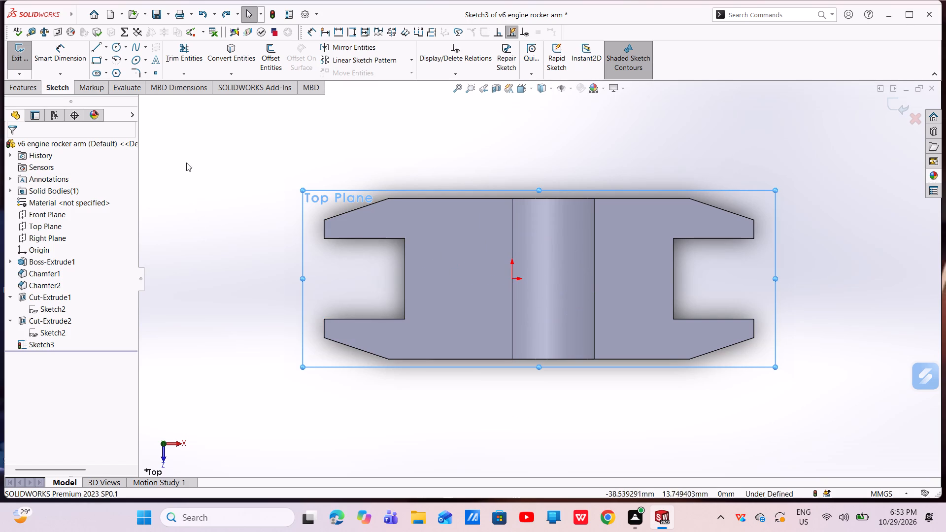
Sketch a horizontal centerpoint straight slot level with the origin, about 16 mm between arc centres and 7.9 mm wide, centred about 3.8 mm from the origin.
click(109, 75)
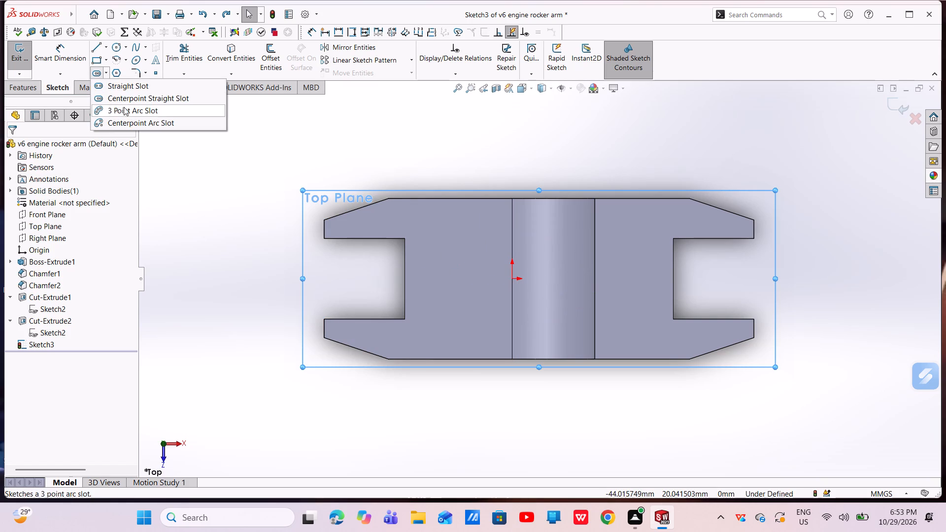
click(125, 100)
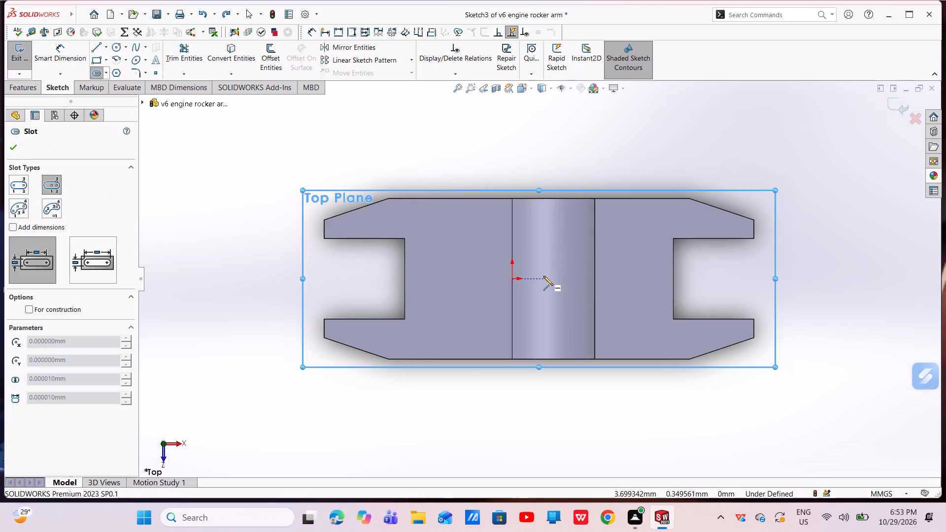
click(544, 278)
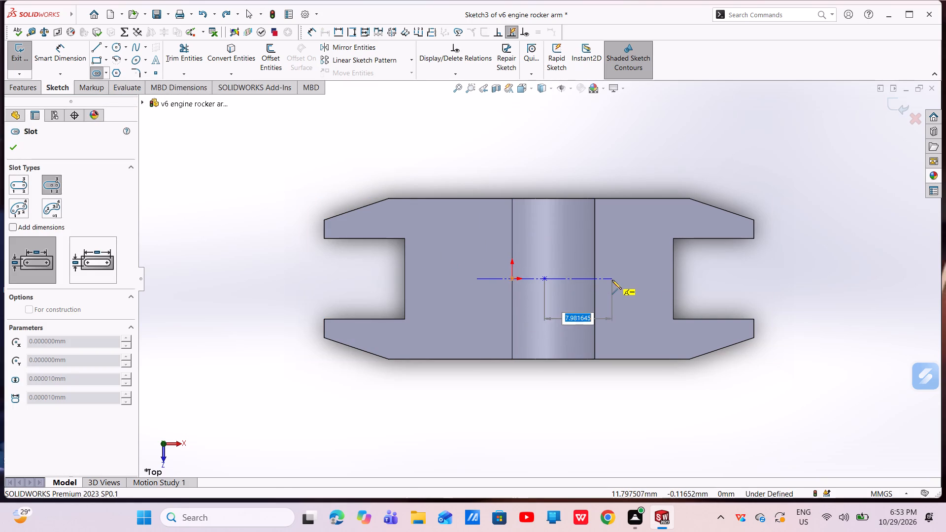
click(612, 280)
click(635, 312)
right_click(635, 313)
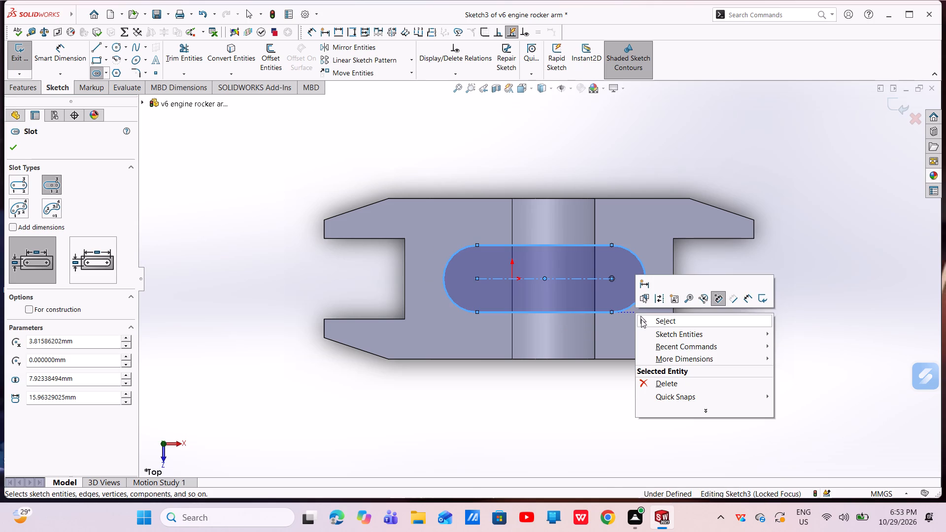
click(636, 317)
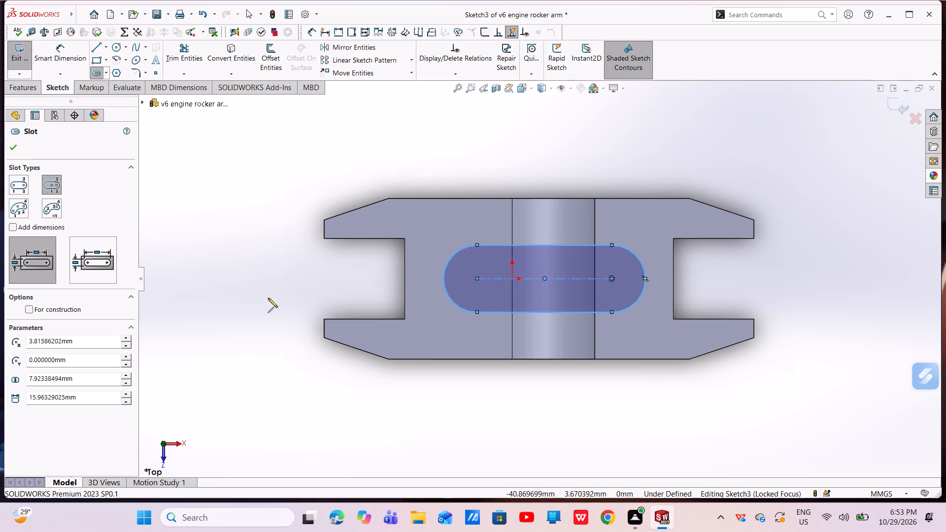
click(15, 153)
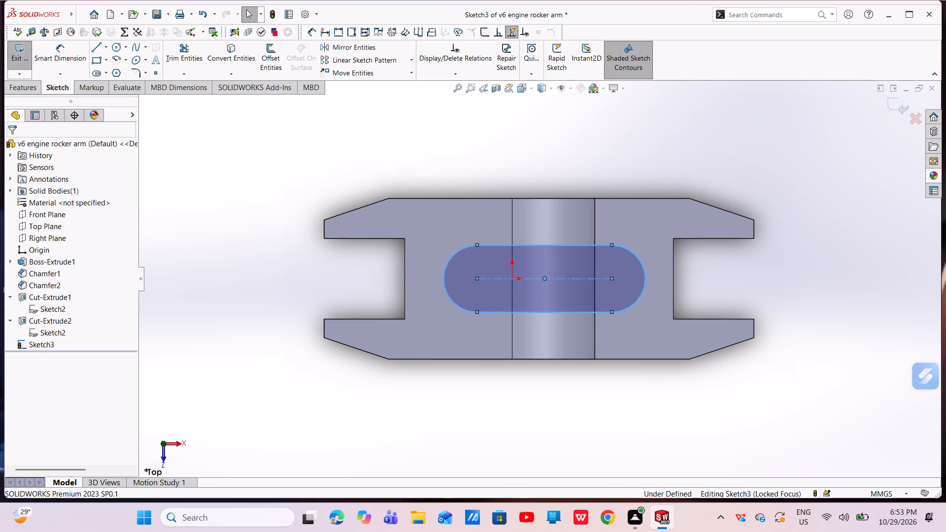
Dimension the slot's left arc centre from the inner edge of the left notch and set the distance to 8.89 mm.
click(57, 61)
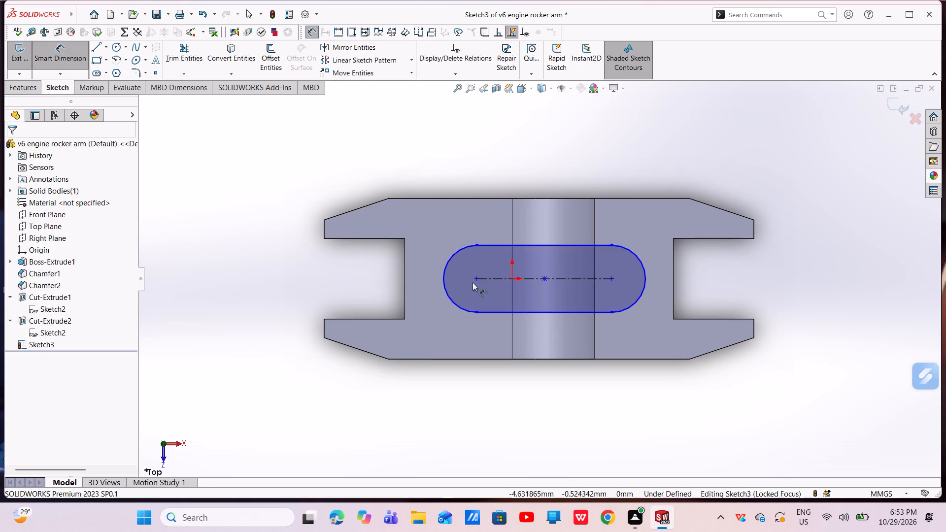
click(475, 281)
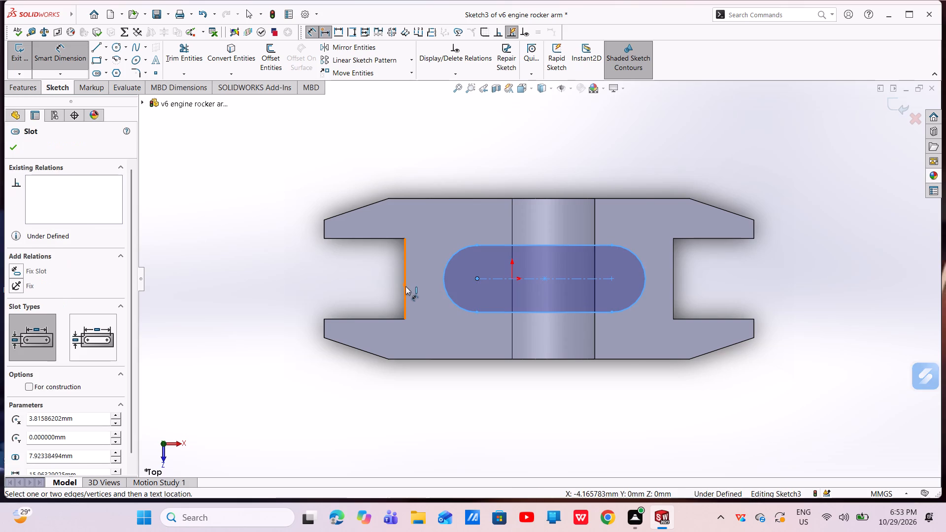
click(405, 286)
click(433, 156)
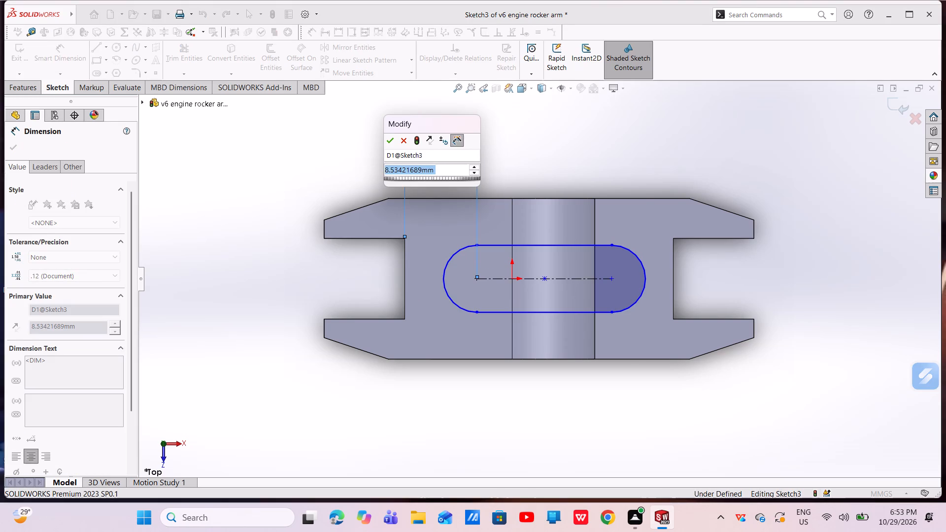
key(BackSpace)
text(8.89)
key(Return)
key(Escape)
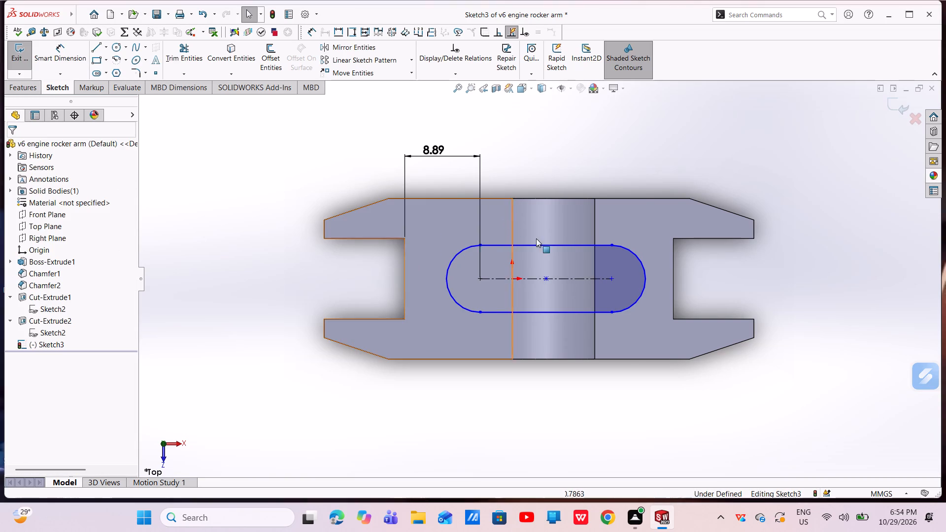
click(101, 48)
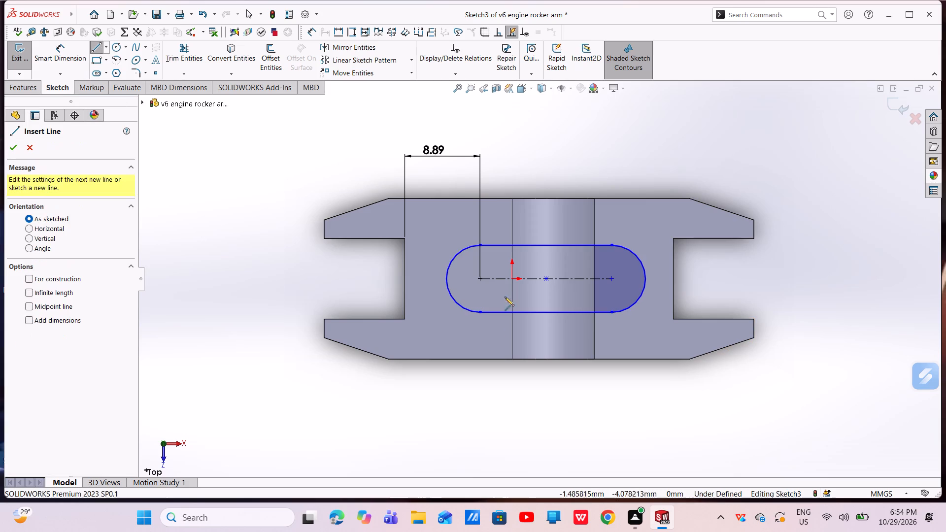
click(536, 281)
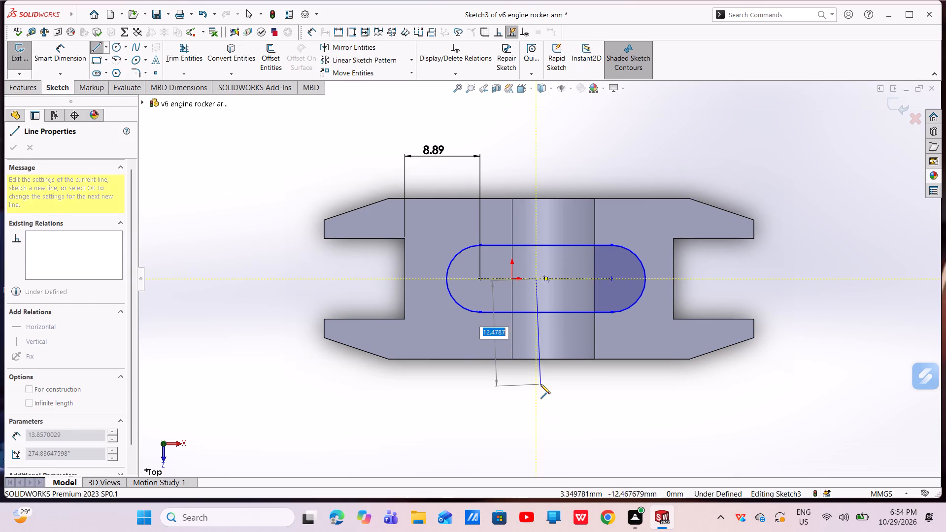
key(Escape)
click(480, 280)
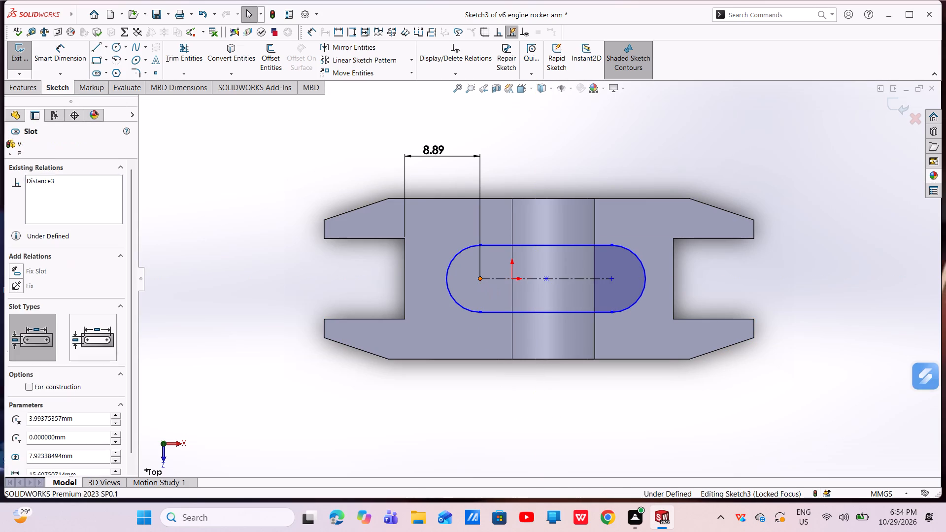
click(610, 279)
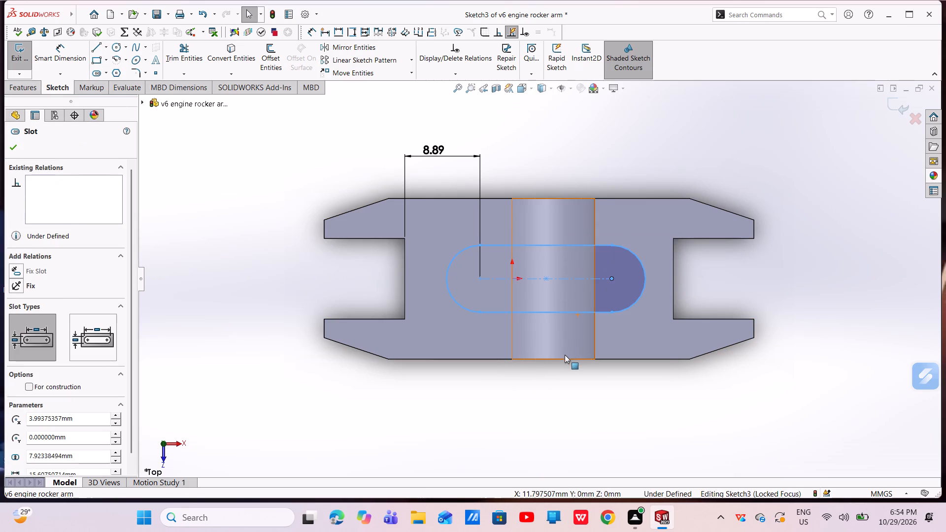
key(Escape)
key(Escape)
Dimension the slot's centreline and set its centre-to-centre length to 10.16 mm.
click(47, 56)
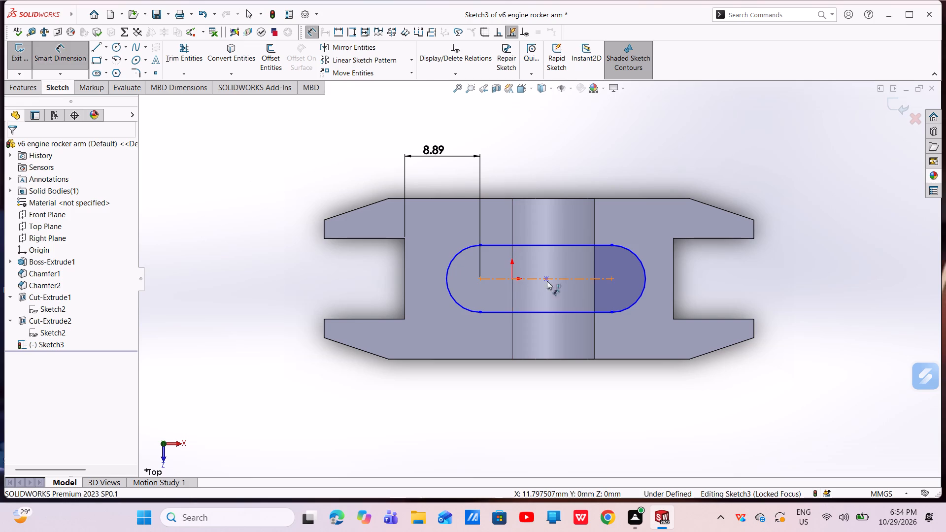
click(567, 279)
click(563, 406)
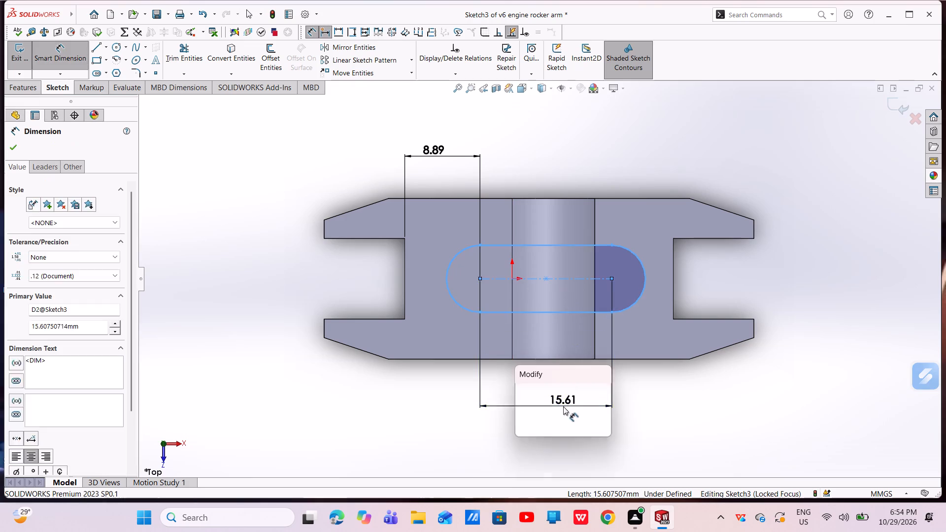
key(BackSpace)
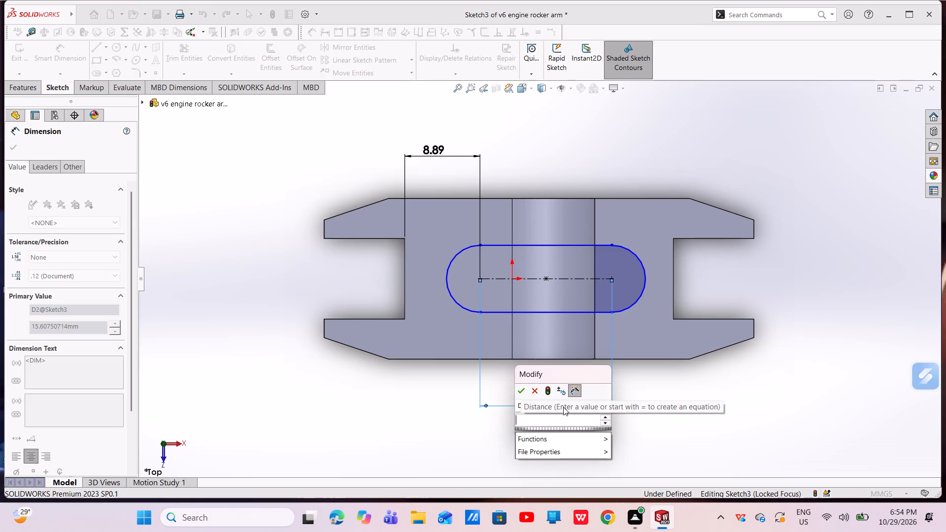
text(10.16)
key(Return)
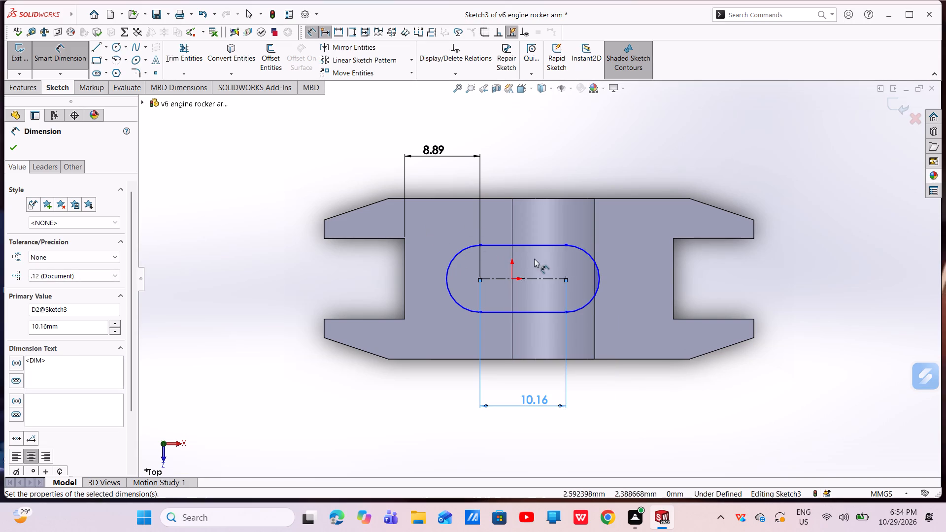
Dimension the slot's end arc and set its radius to 5.08 mm.
click(591, 300)
click(657, 157)
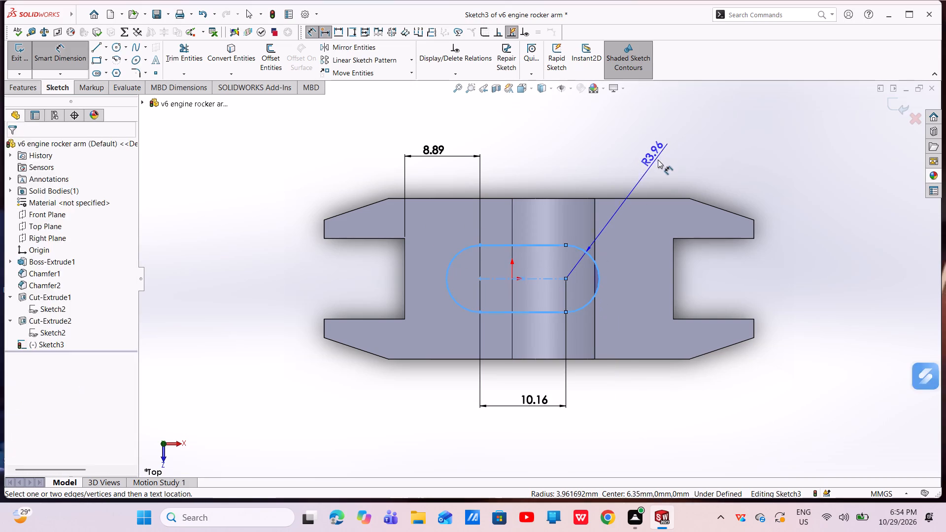
key(BackSpace)
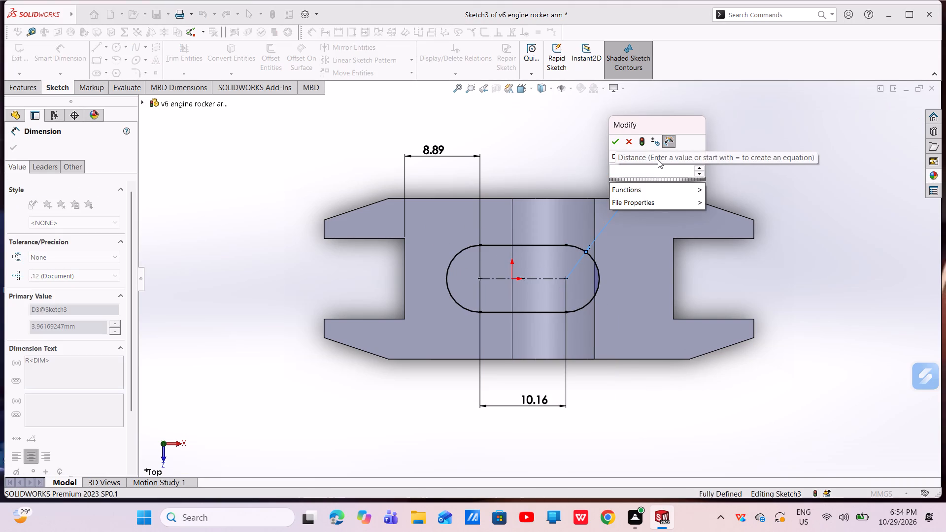
text(5.08)
key(Return)
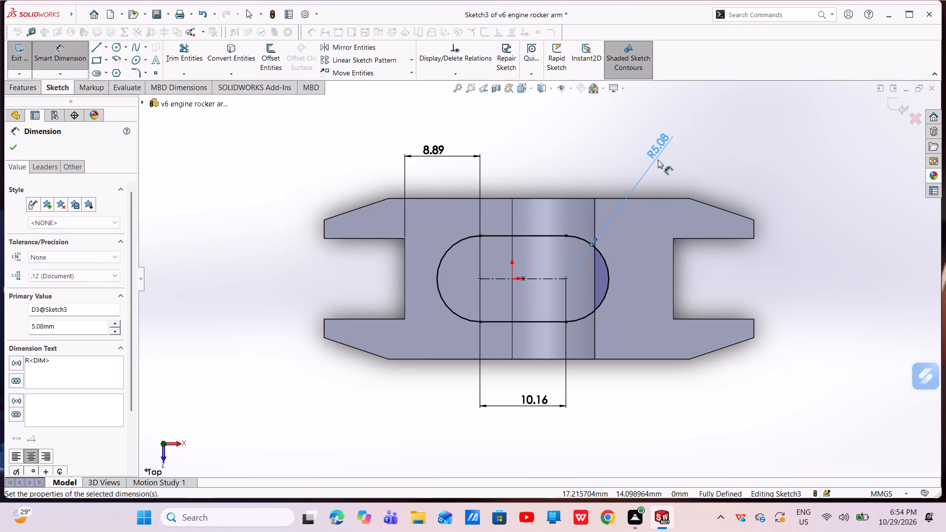
click(18, 148)
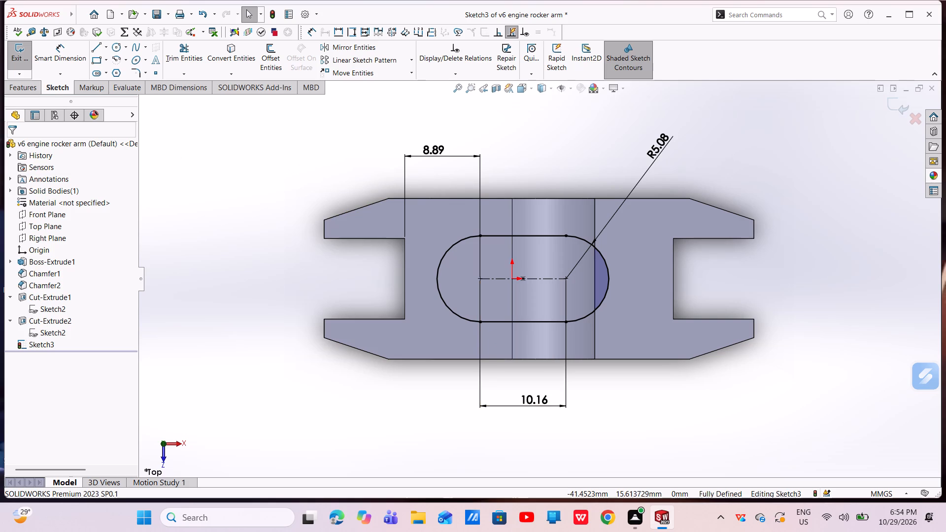
Create an extruded cut from the slot sketch using the Through All - Both end condition.
click(37, 88)
click(177, 65)
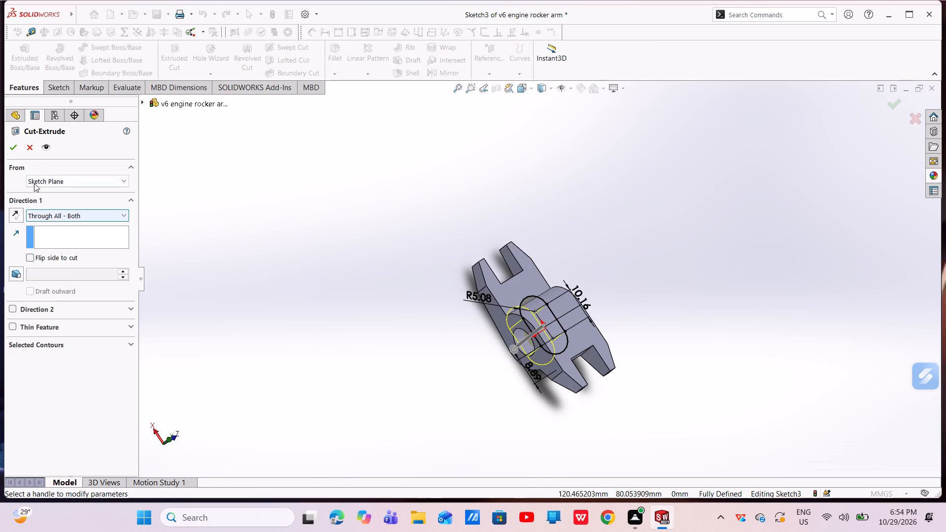
click(16, 149)
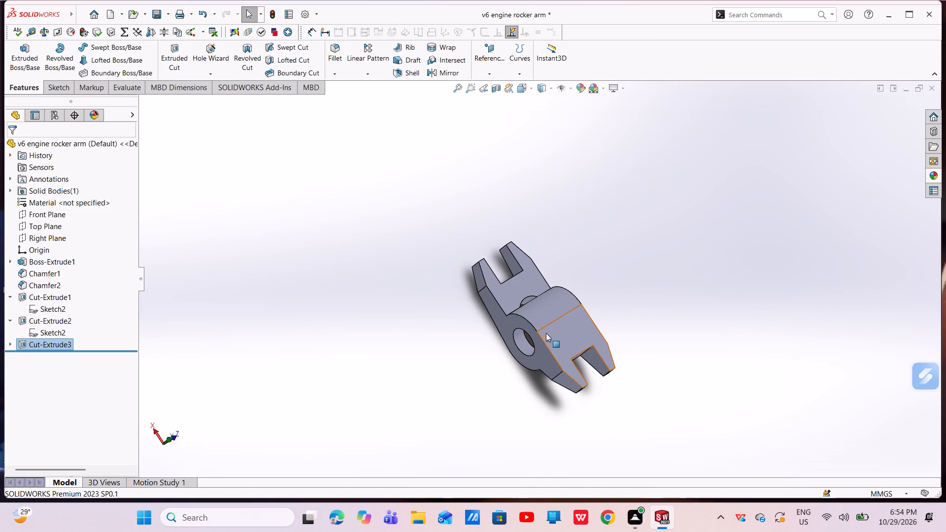
Edit the slot's extruded cut and reapply Through All - Both so that it also cuts Through All in Direction 2.
middle_drag(546, 337, 601, 263)
scroll(556, 316, down, 1)
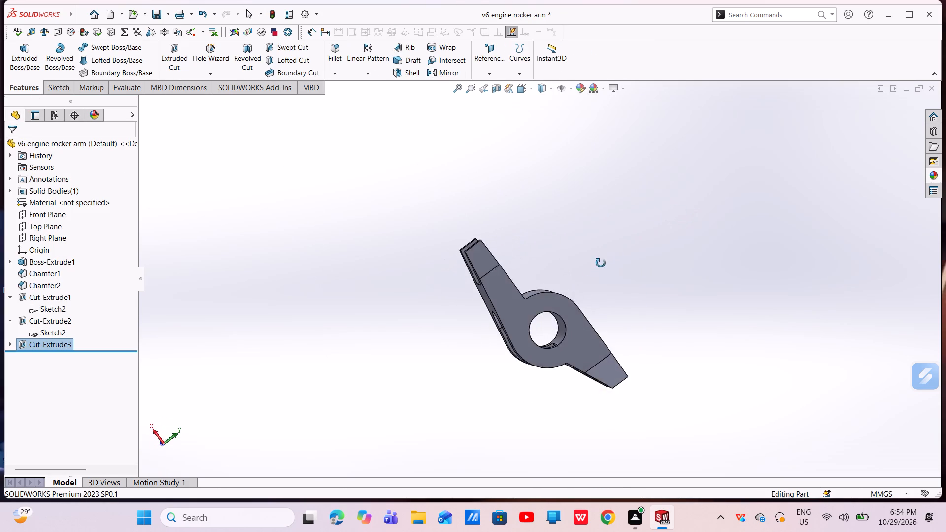
middle_drag(601, 263, 570, 332)
scroll(570, 329, down, 1)
scroll(564, 305, up, 3)
click(26, 343)
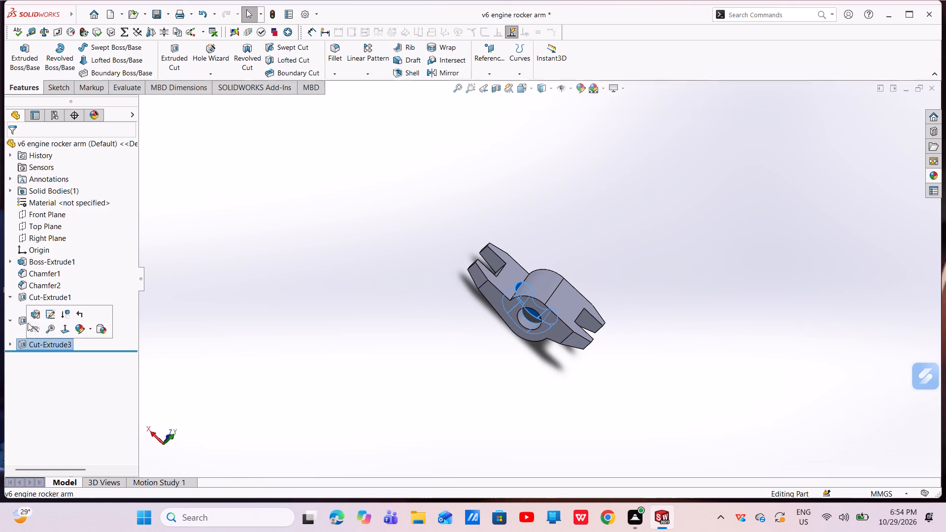
click(34, 314)
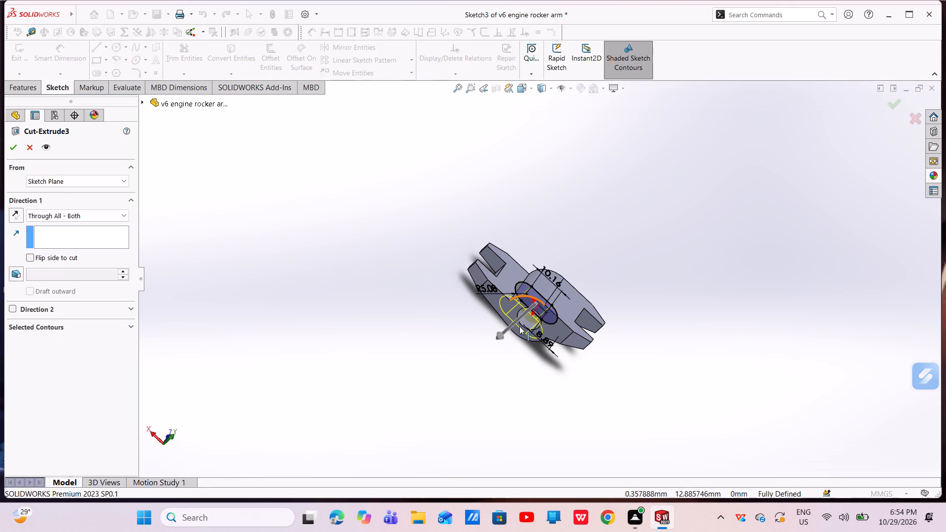
click(103, 216)
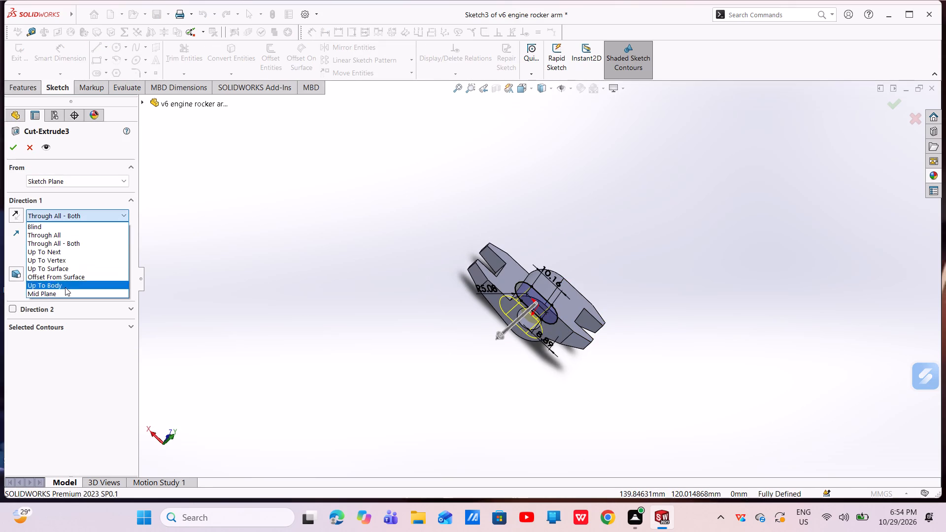
click(78, 244)
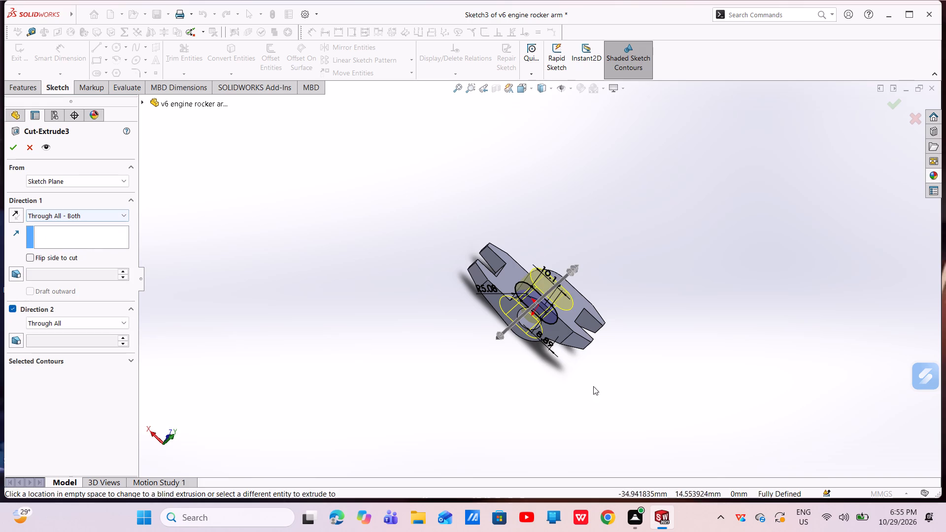
drag(572, 271, 692, 202)
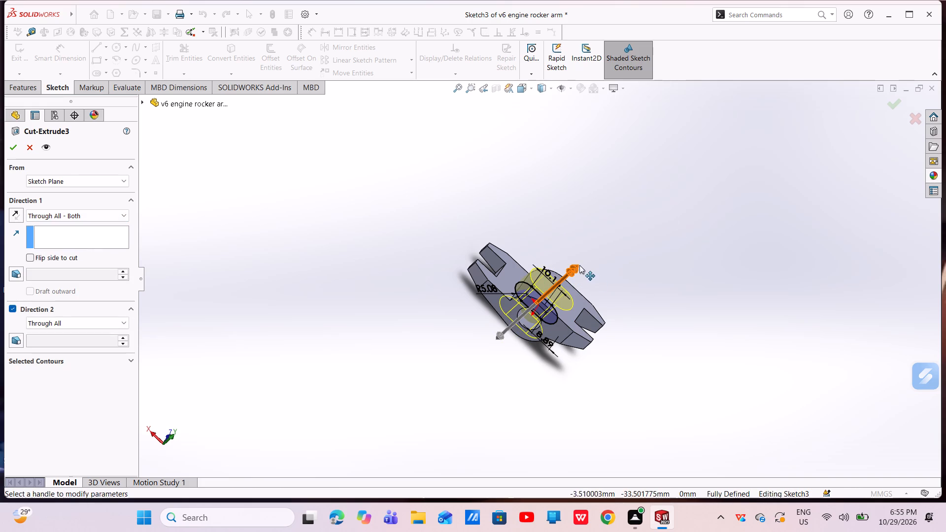
drag(576, 268, 682, 198)
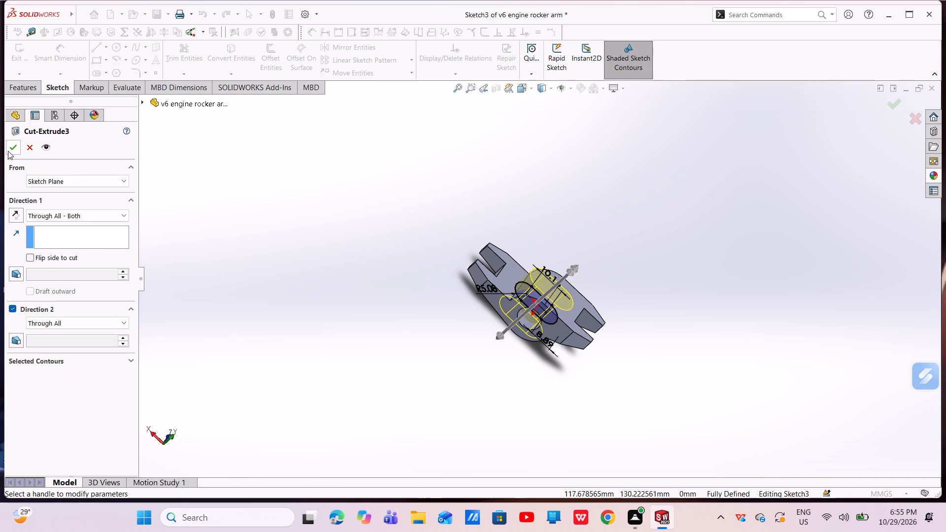
click(9, 150)
Start a new sketch on the Front Plane.
scroll(566, 300, down, 5)
scroll(558, 320, up, 5)
middle_drag(550, 299, 542, 354)
scroll(542, 364, down, 4)
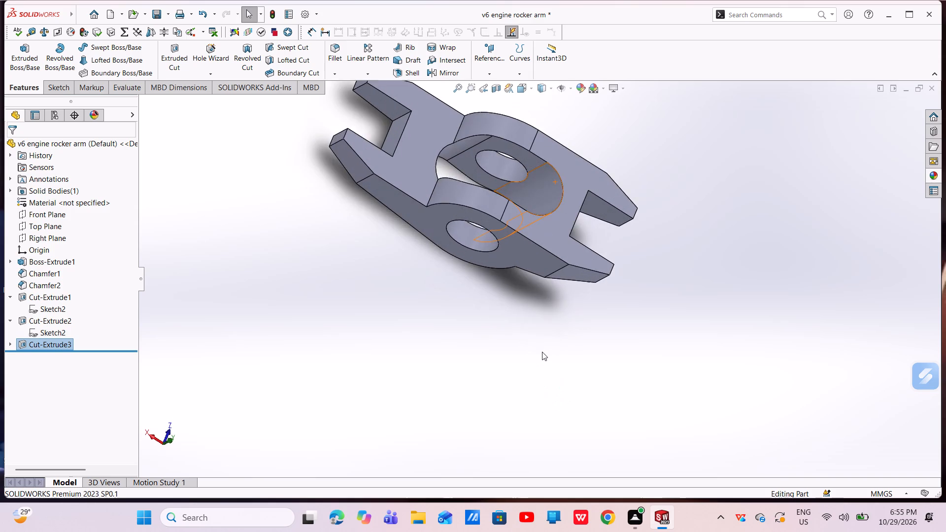
scroll(542, 348, up, 3)
middle_drag(519, 265, 454, 287)
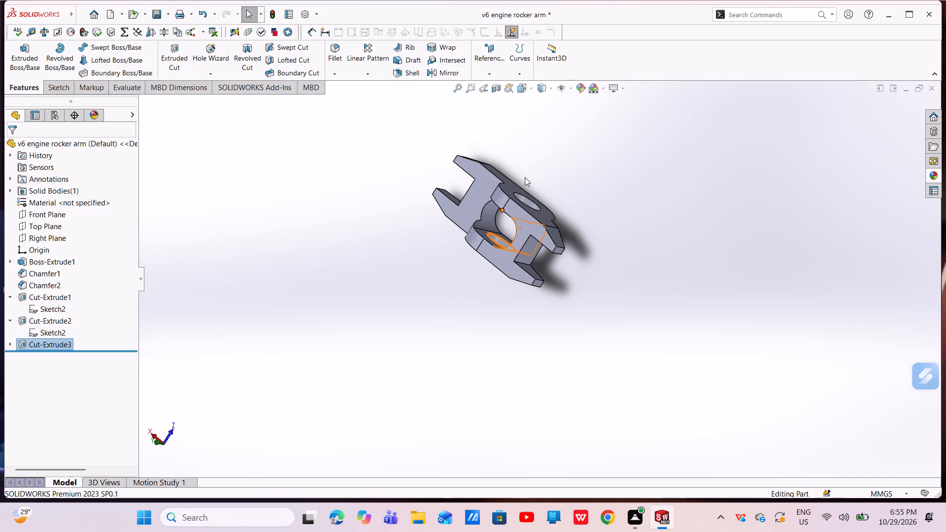
click(43, 213)
click(49, 200)
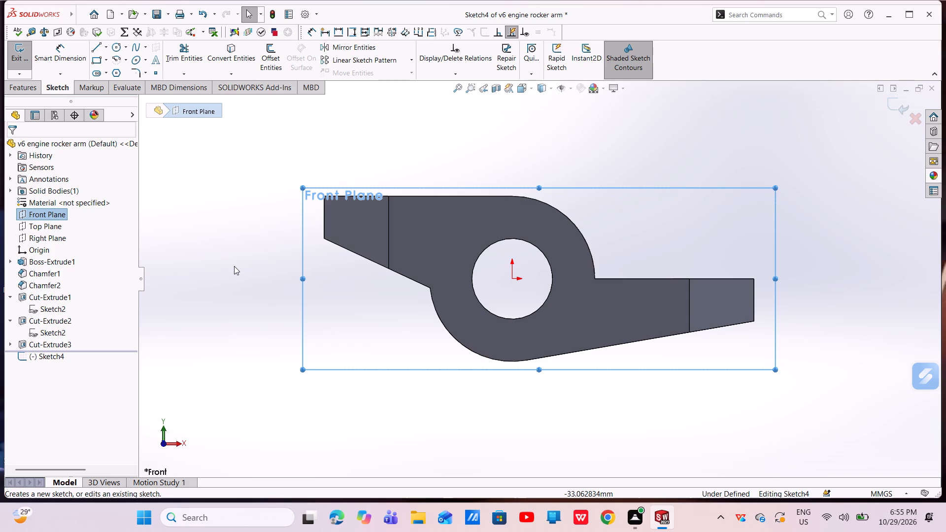
Sketch a circle about 3.9 mm in diameter on the upper arm end and a second circle on the lower arm end.
click(115, 47)
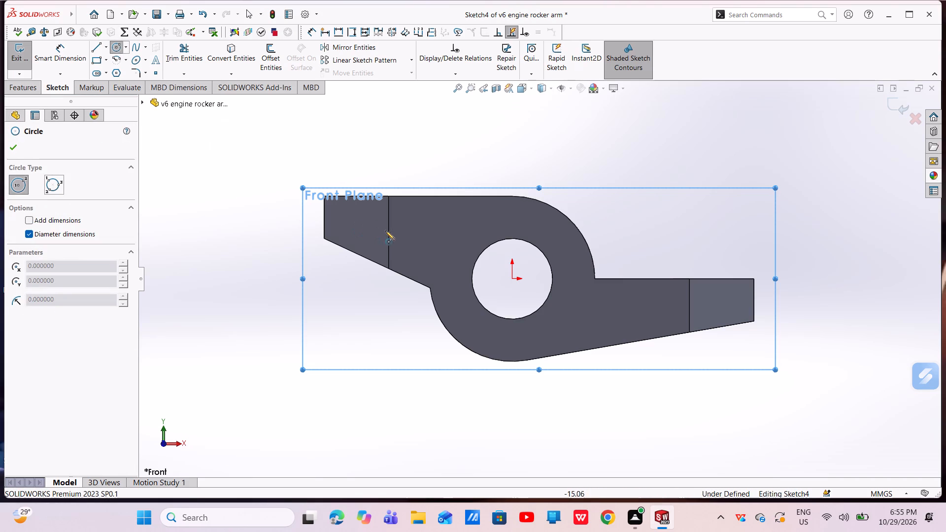
click(350, 221)
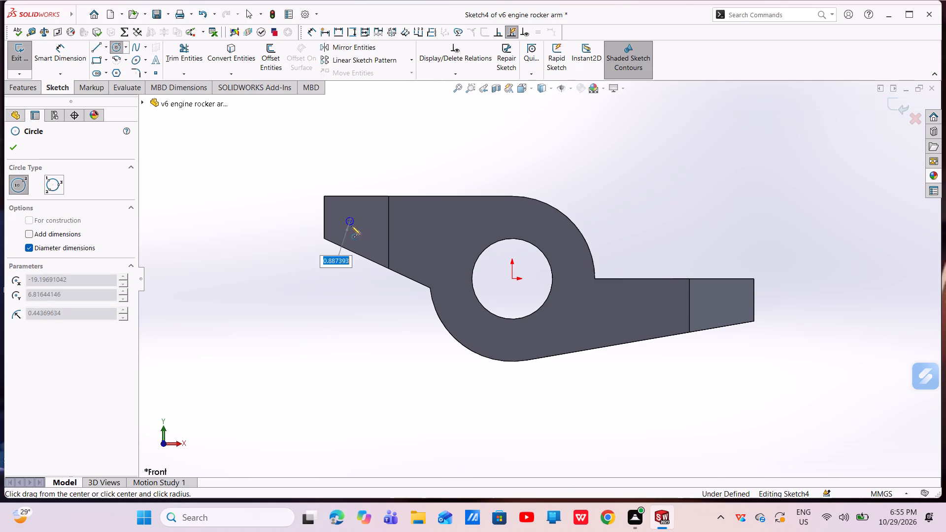
click(359, 235)
right_click(359, 235)
click(372, 242)
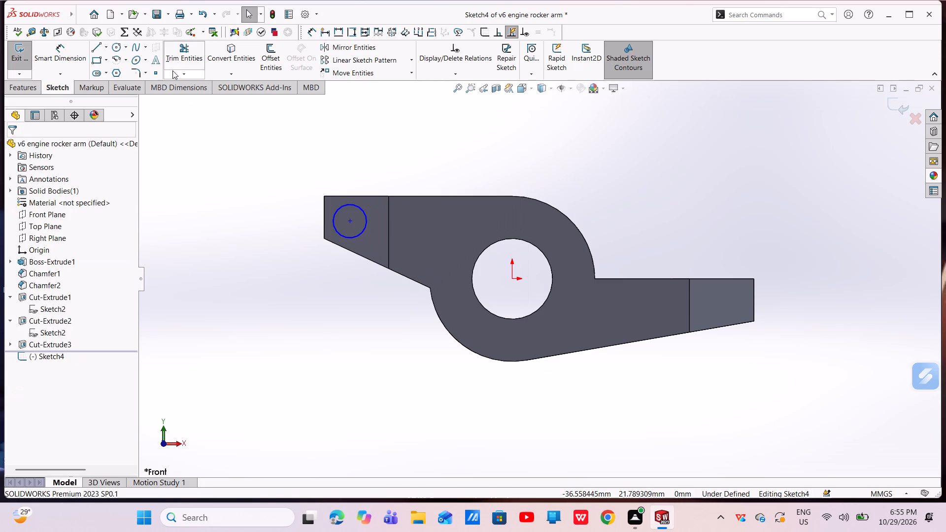
click(120, 47)
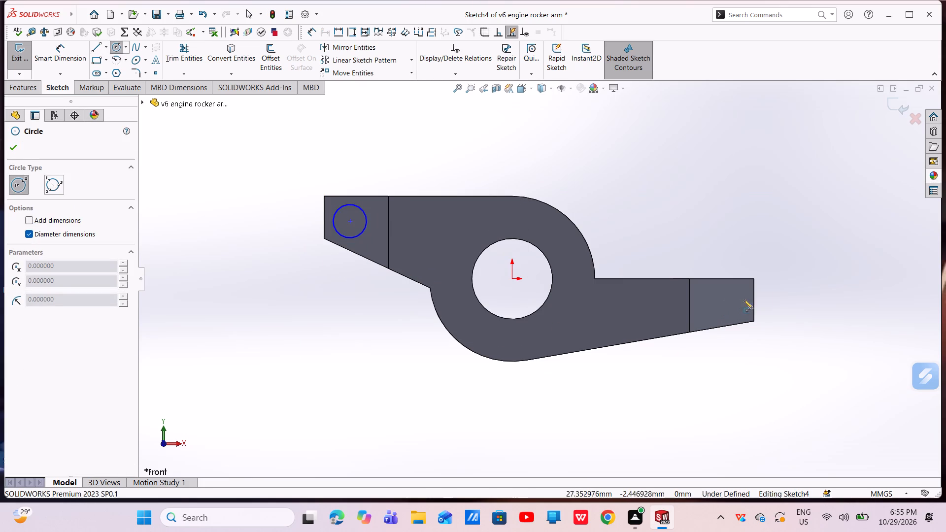
click(726, 300)
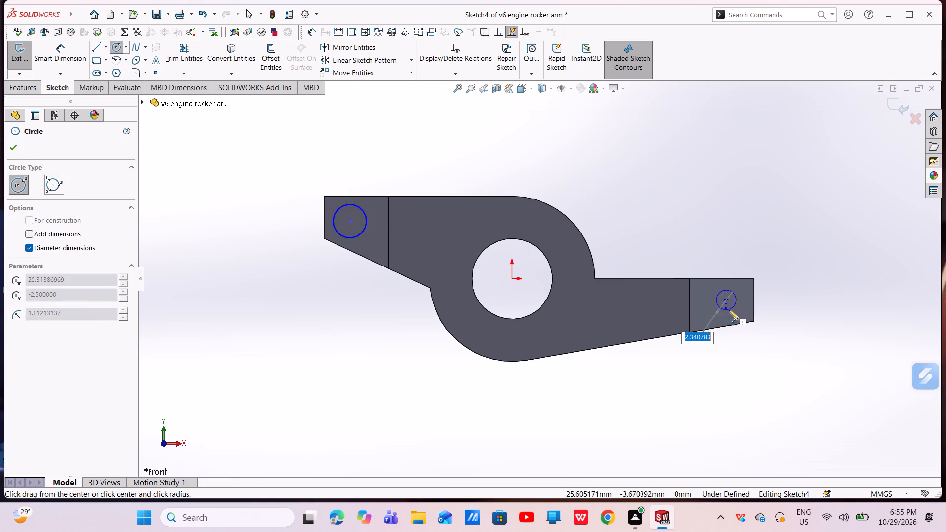
click(731, 313)
right_click(731, 313)
click(743, 320)
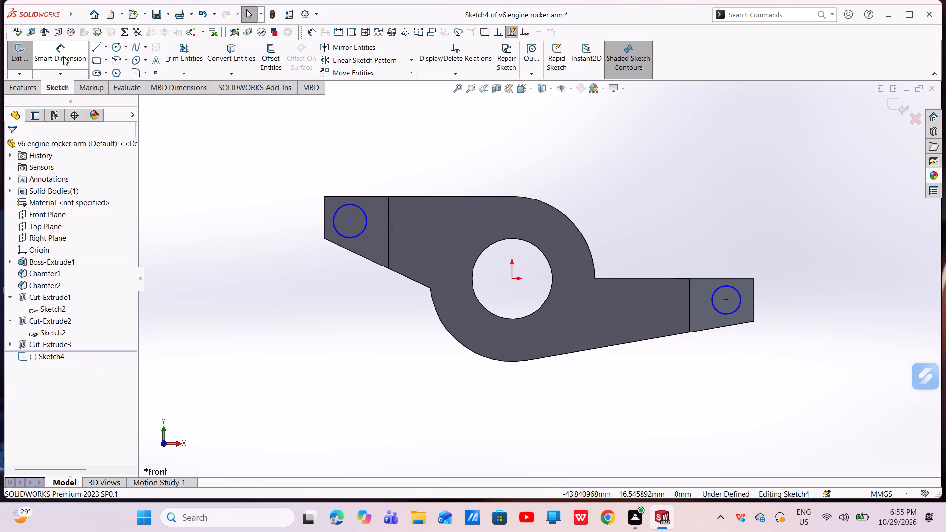
Dimension the circle on the upper arm end and set its diameter to 3.18 mm.
click(63, 56)
click(348, 238)
click(243, 243)
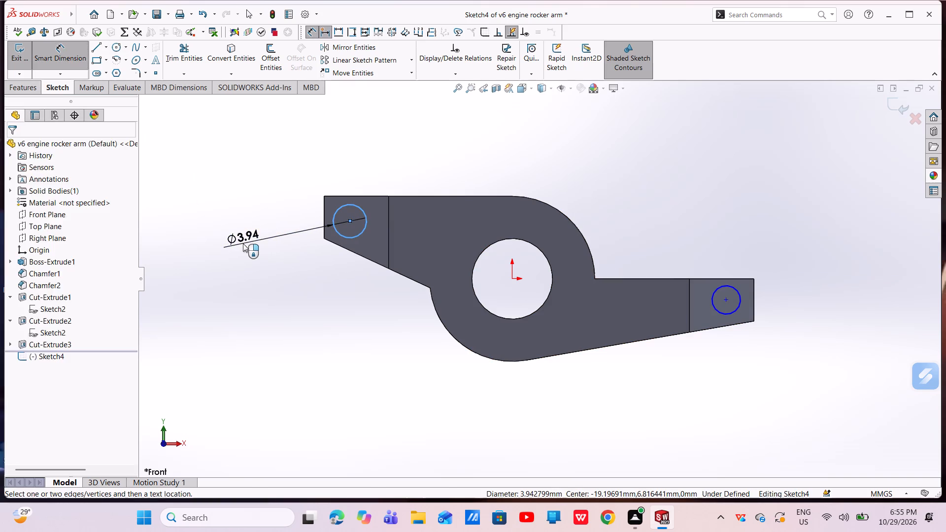
key(BackSpace)
text(3.18)
key(Return)
key(Escape)
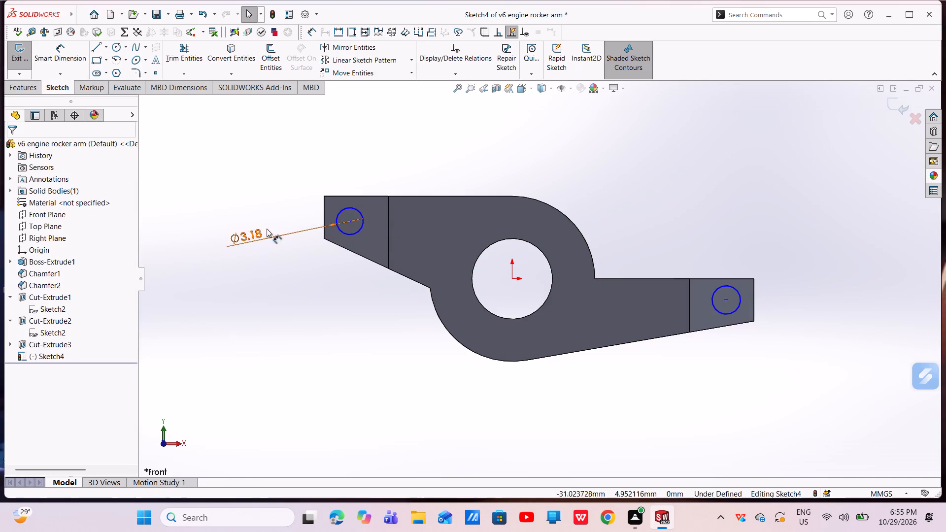
Add an Equal relation between the two arm-end circles.
click(360, 231)
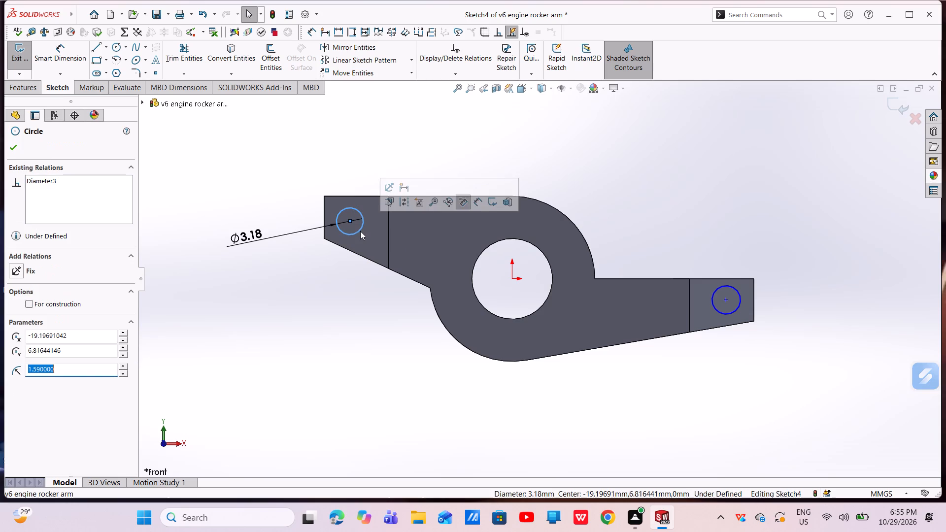
ctrl+click(734, 310)
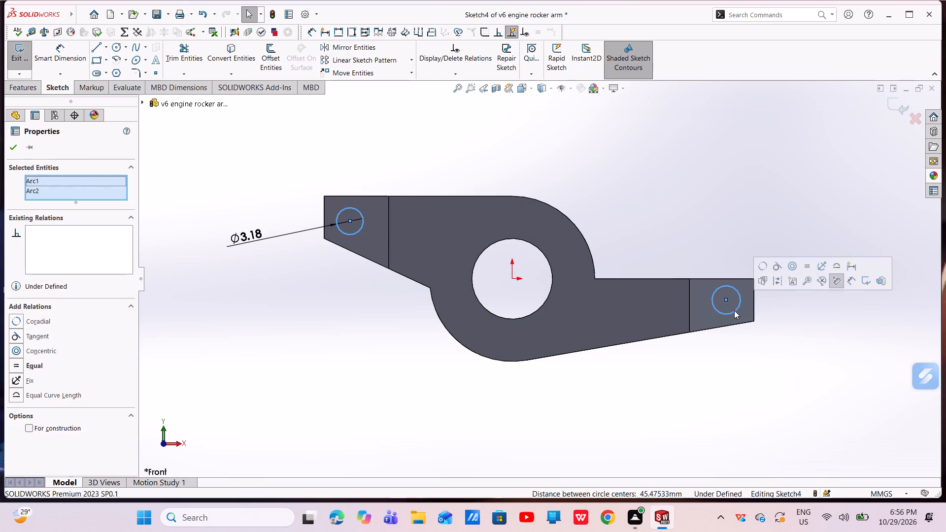
click(807, 264)
key(Escape)
key(Escape)
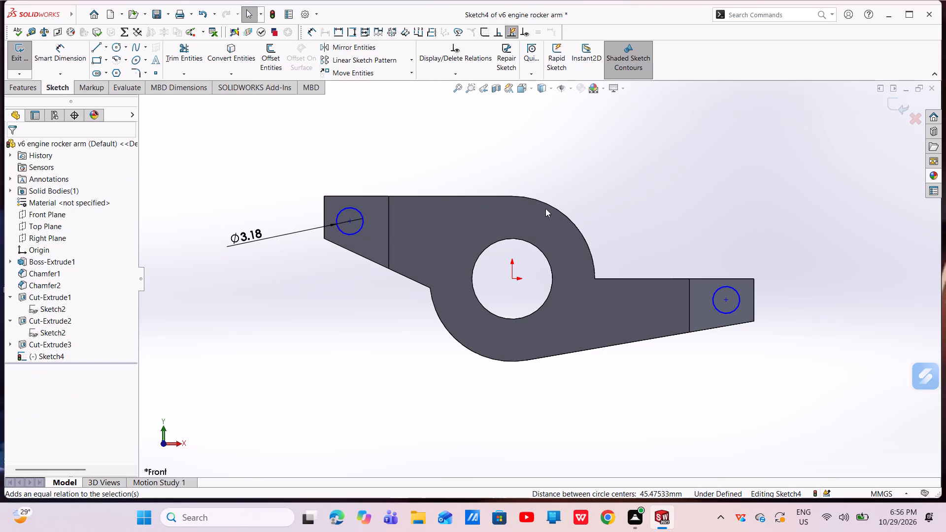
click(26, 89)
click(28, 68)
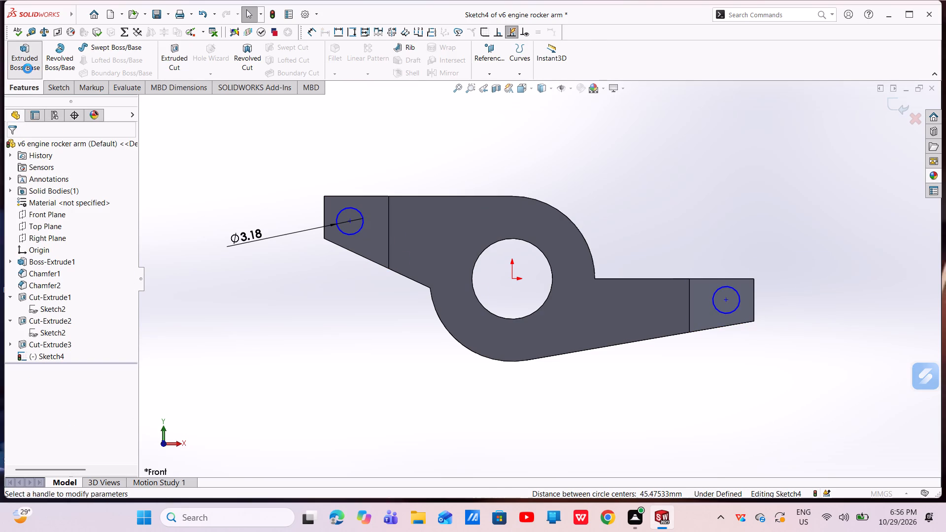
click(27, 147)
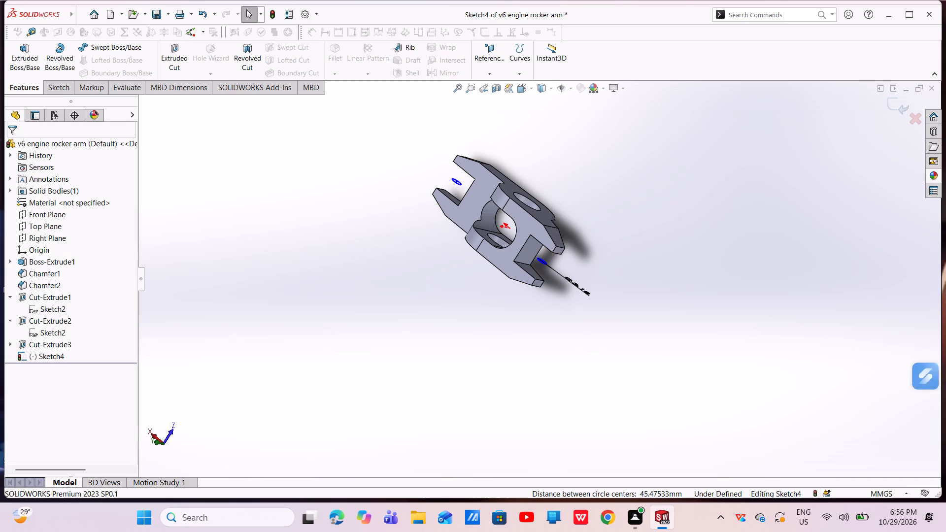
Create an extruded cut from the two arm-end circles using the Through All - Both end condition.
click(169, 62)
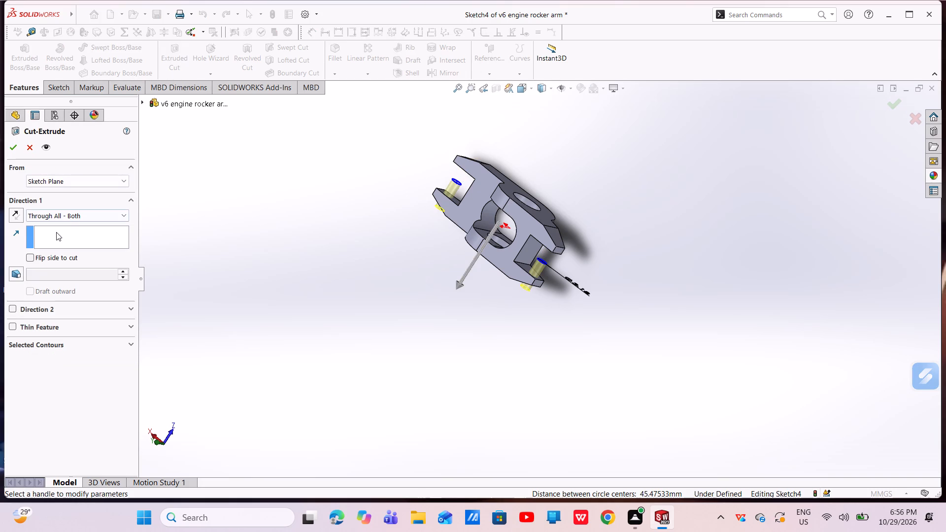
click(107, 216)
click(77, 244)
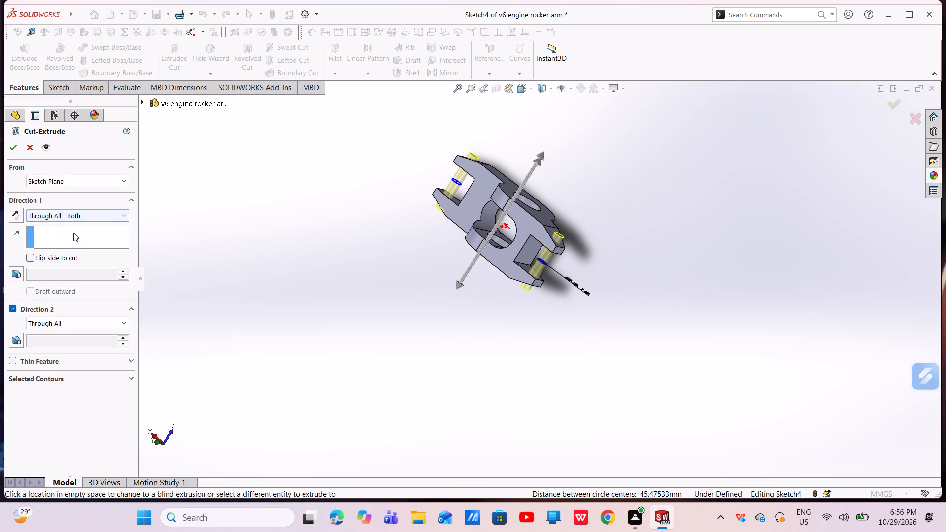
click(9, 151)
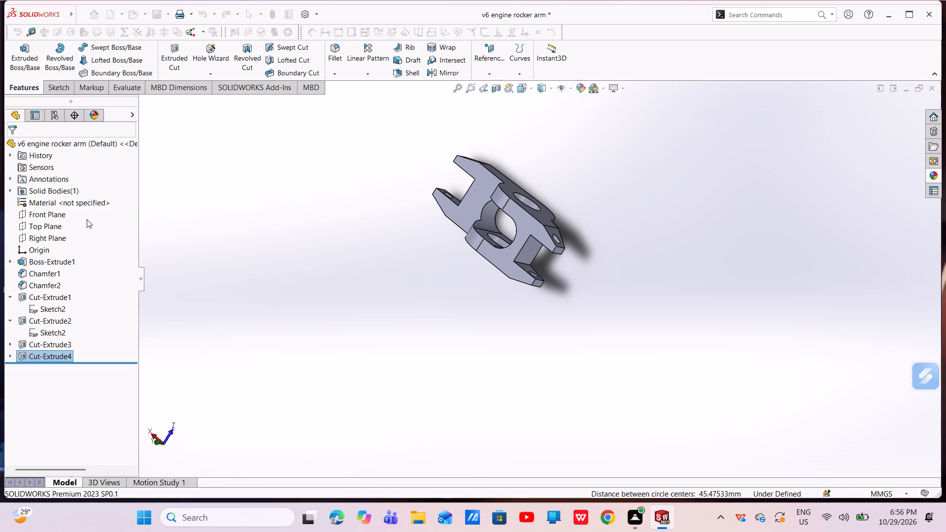
Examine the holes cut through the forked arm ends from several angles.
scroll(438, 262, up, 2)
scroll(464, 270, down, 1)
middle_drag(464, 270, 506, 159)
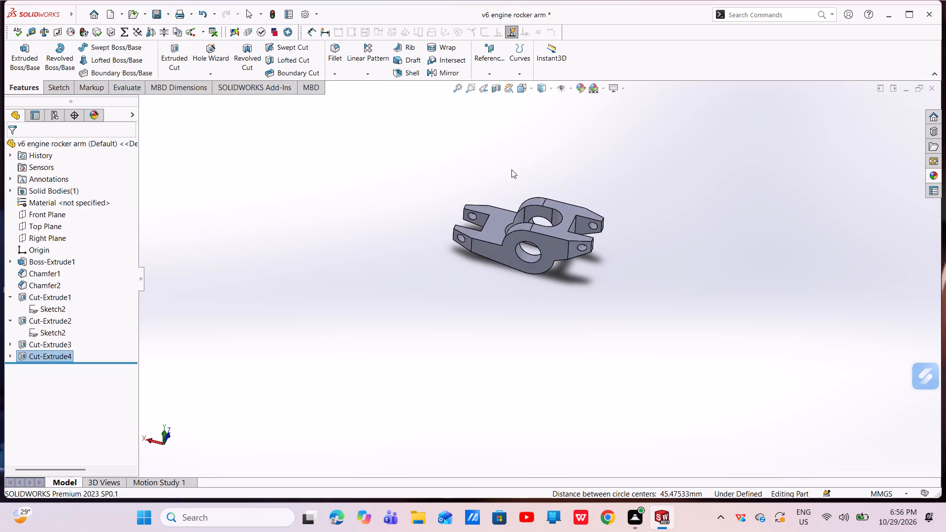
scroll(513, 276, down, 6)
middle_drag(516, 268, 602, 199)
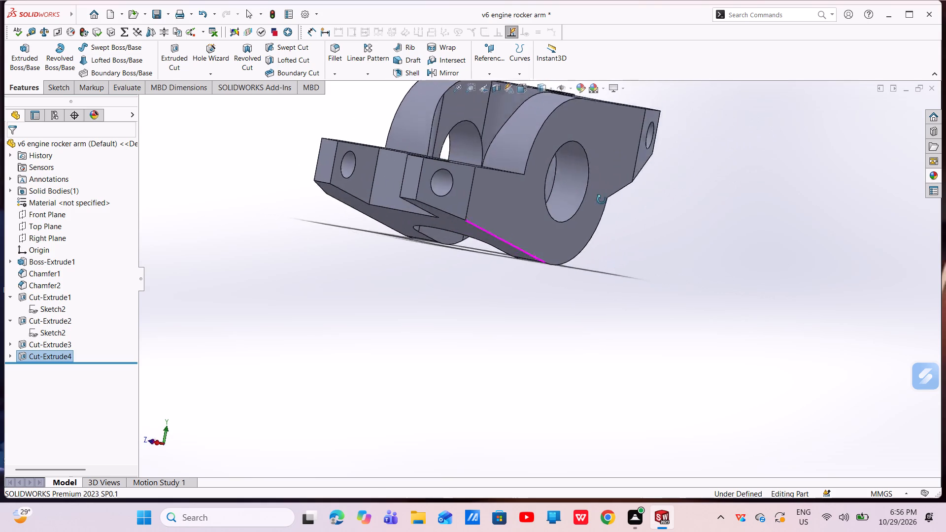
middle_drag(602, 199, 742, 266)
scroll(717, 275, up, 4)
middle_drag(639, 276, 458, 376)
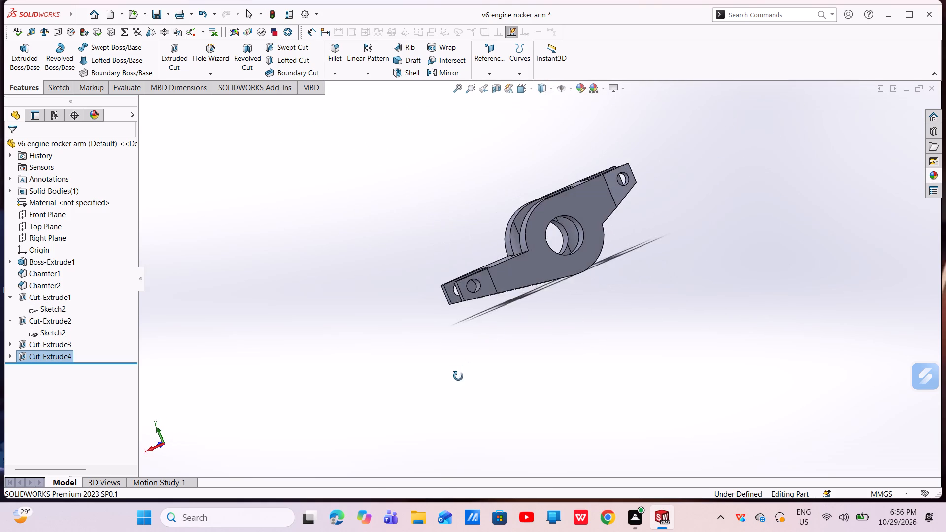
middle_drag(458, 376, 458, 382)
scroll(564, 279, down, 3)
middle_drag(564, 278, 541, 283)
scroll(541, 283, up, 1)
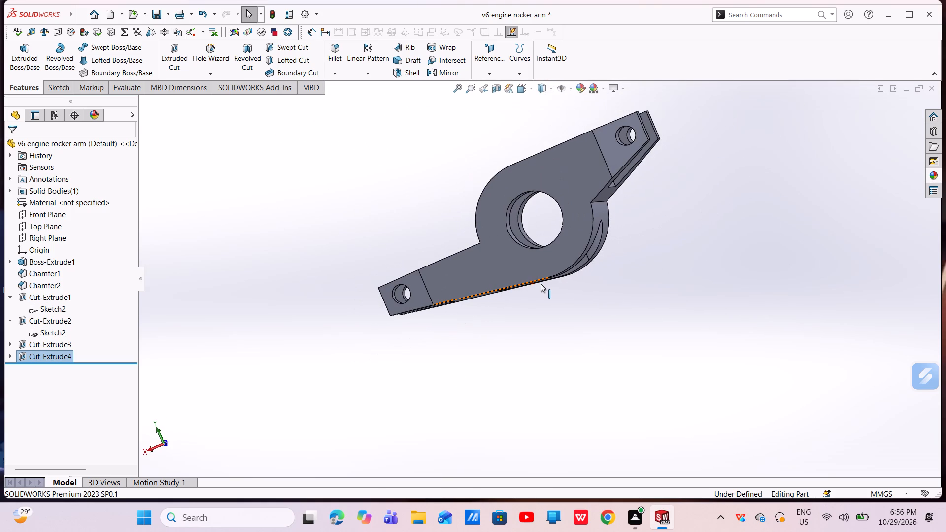
key(Escape)
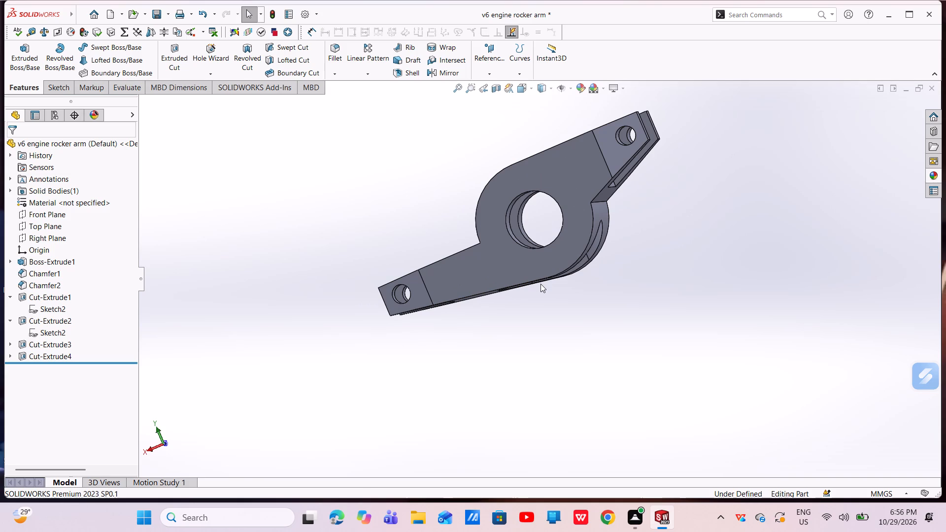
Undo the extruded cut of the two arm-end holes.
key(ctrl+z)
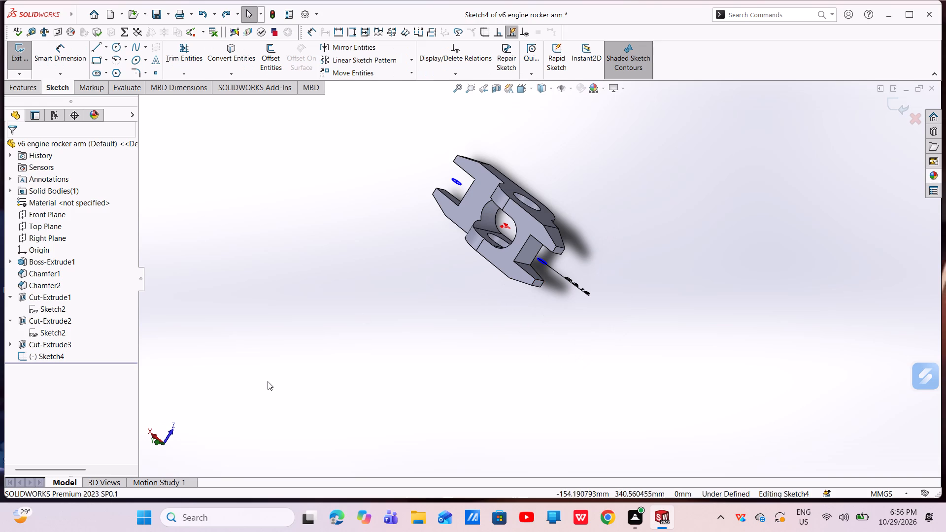
View the circle sketch face-on and dimension the upper arm-end circle's centre 2.54 mm from that arm's top edge.
click(61, 358)
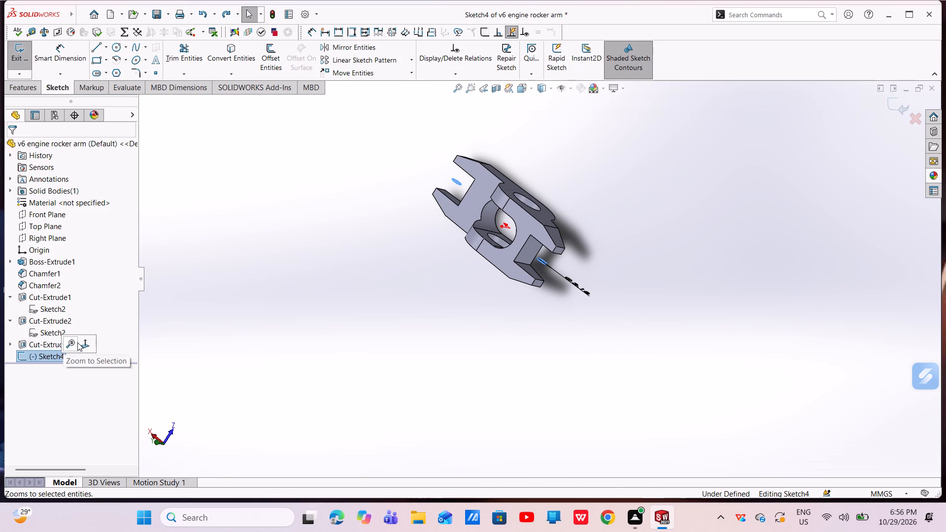
click(87, 345)
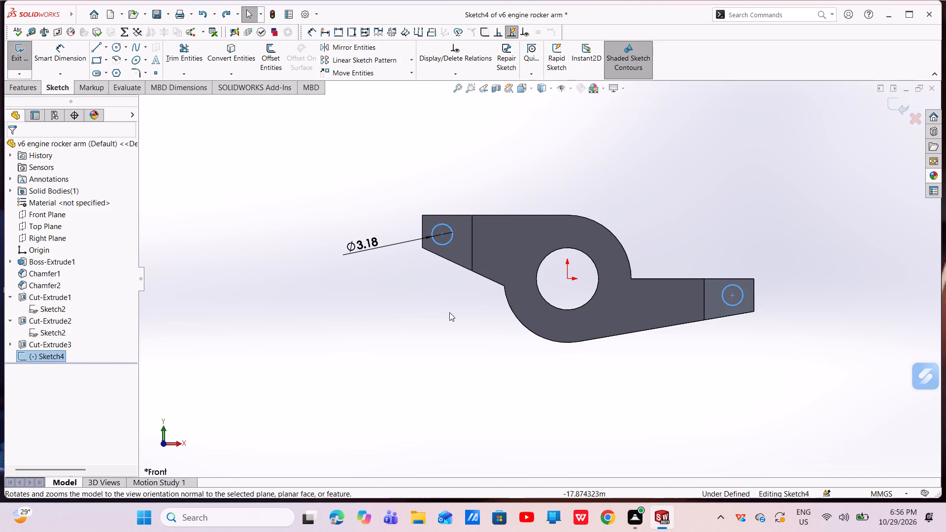
click(60, 56)
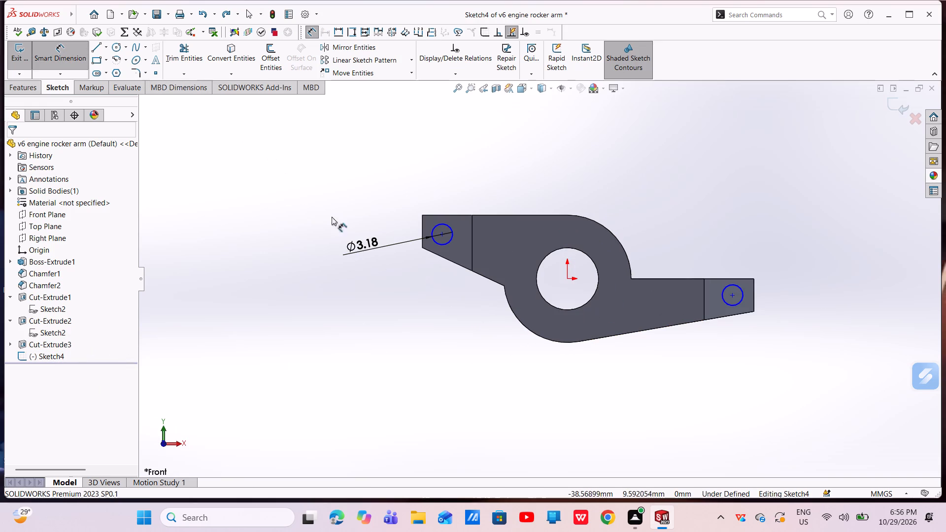
click(440, 234)
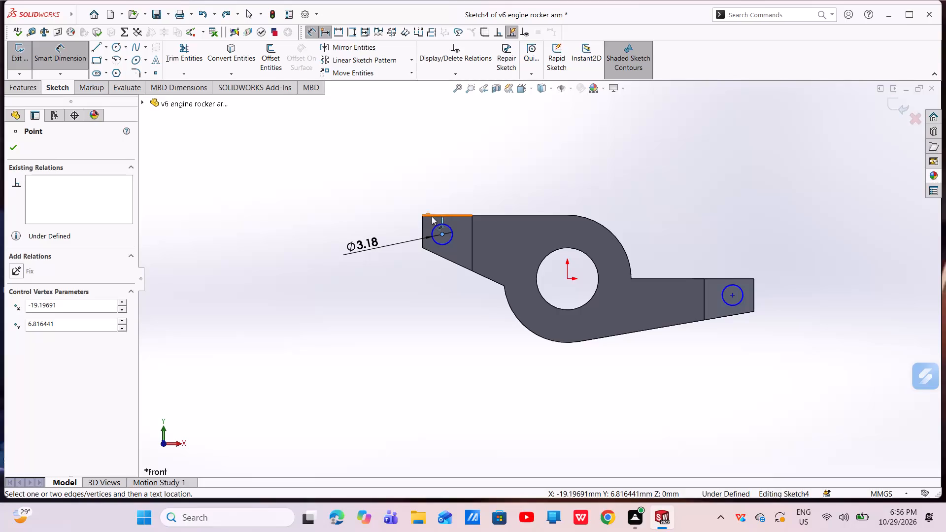
click(432, 216)
click(343, 216)
key(BackSpace)
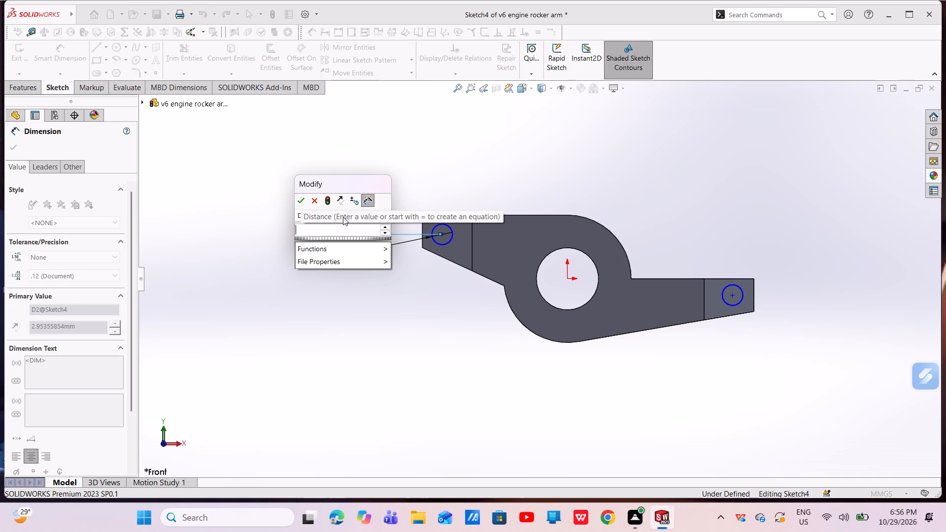
text(2.)
text(54)
key(Return)
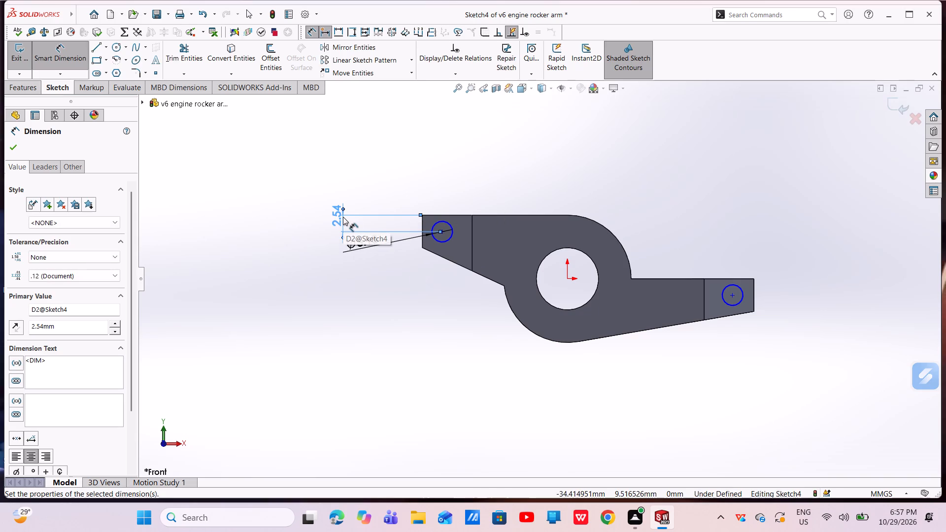
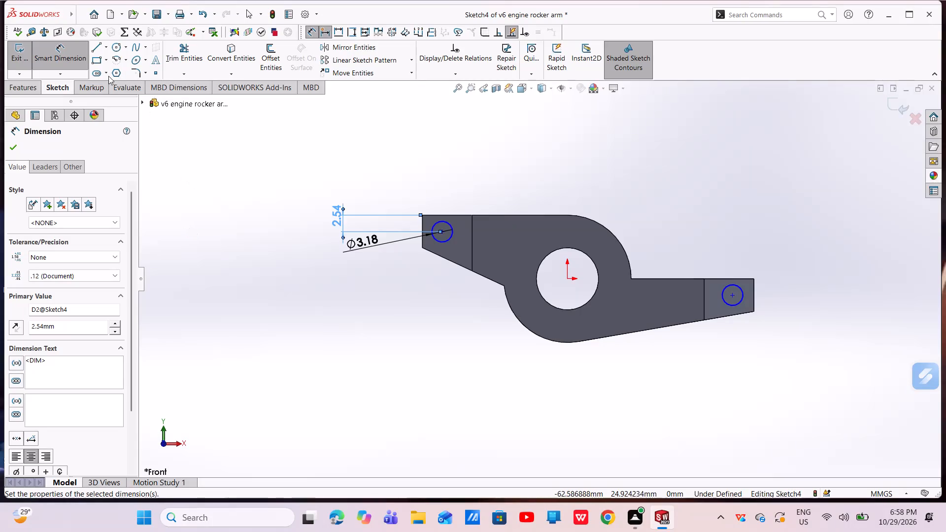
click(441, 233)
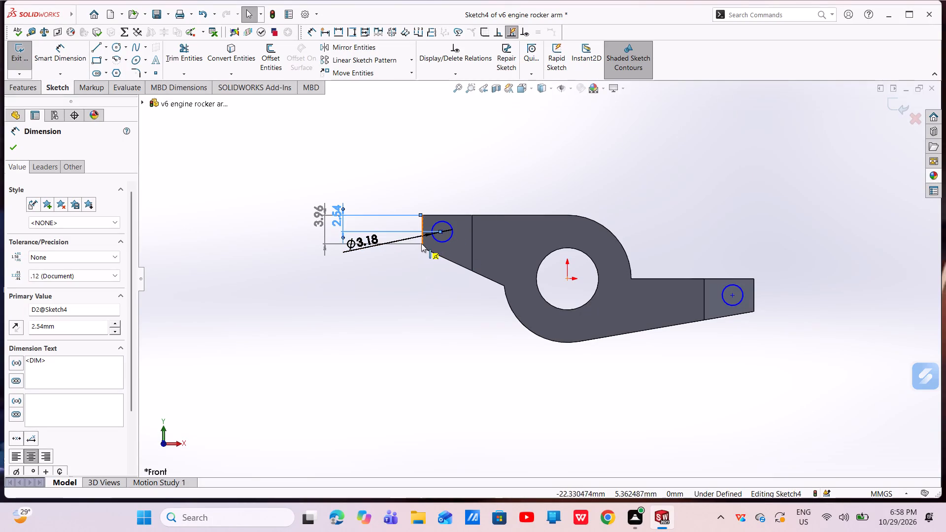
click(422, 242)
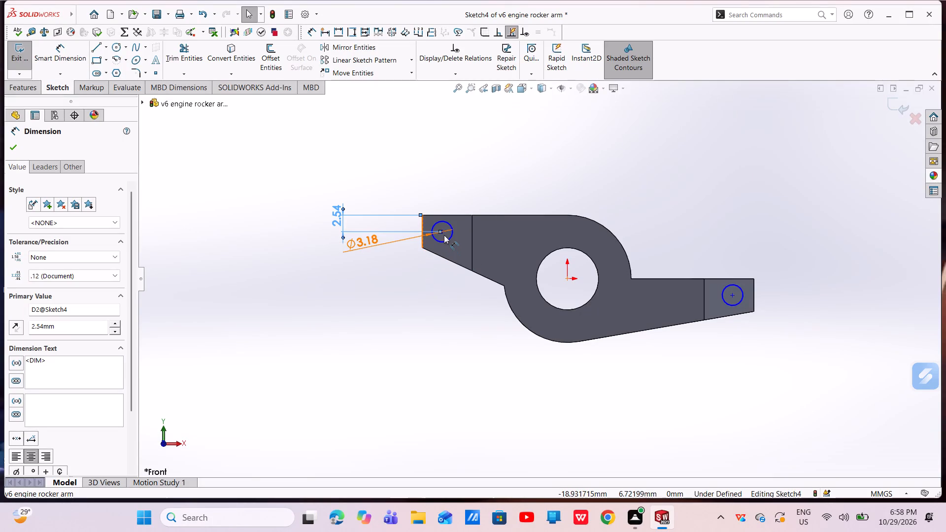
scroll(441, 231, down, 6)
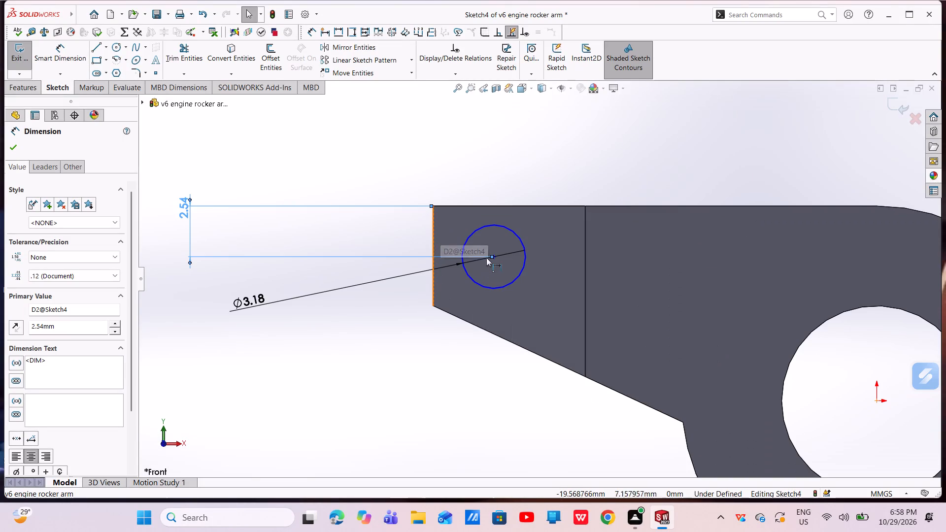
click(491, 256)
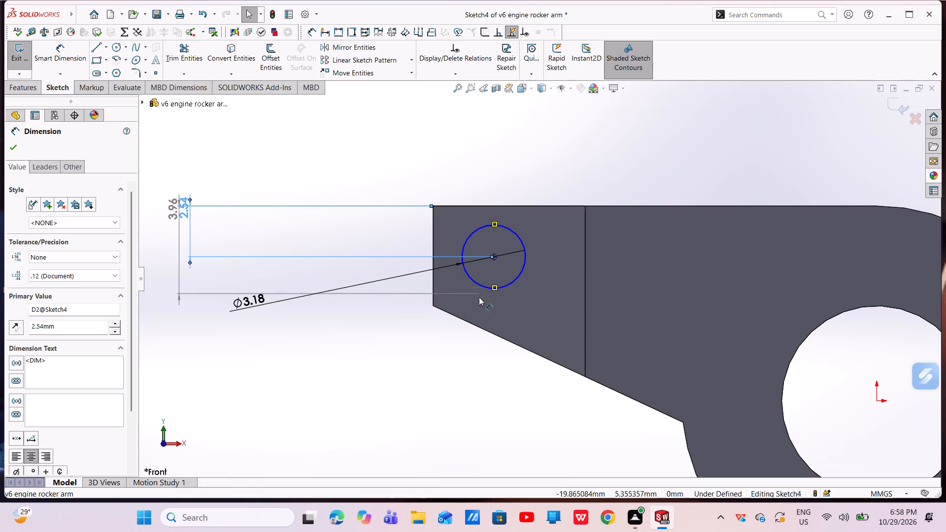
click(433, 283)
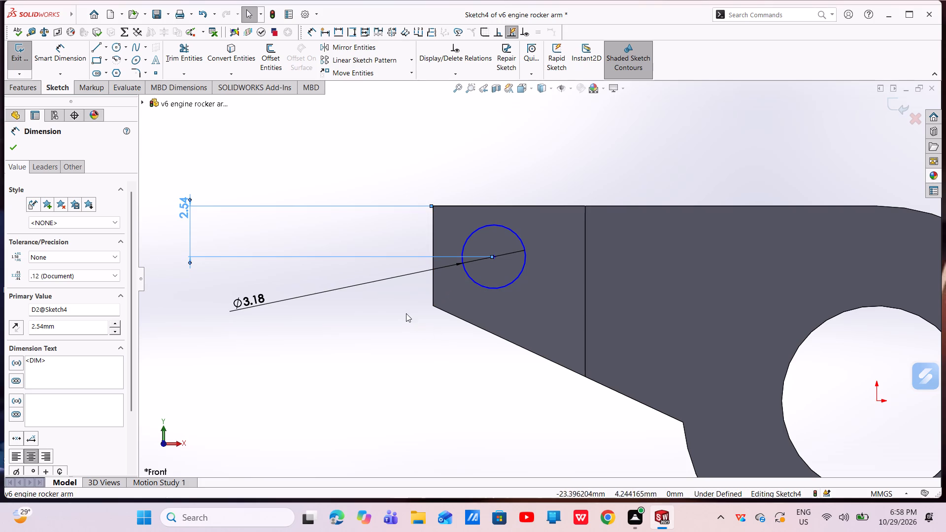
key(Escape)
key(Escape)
Dimension the upper arm-end circle's centre 2.54 mm horizontally from that arm's vertical end edge.
click(85, 60)
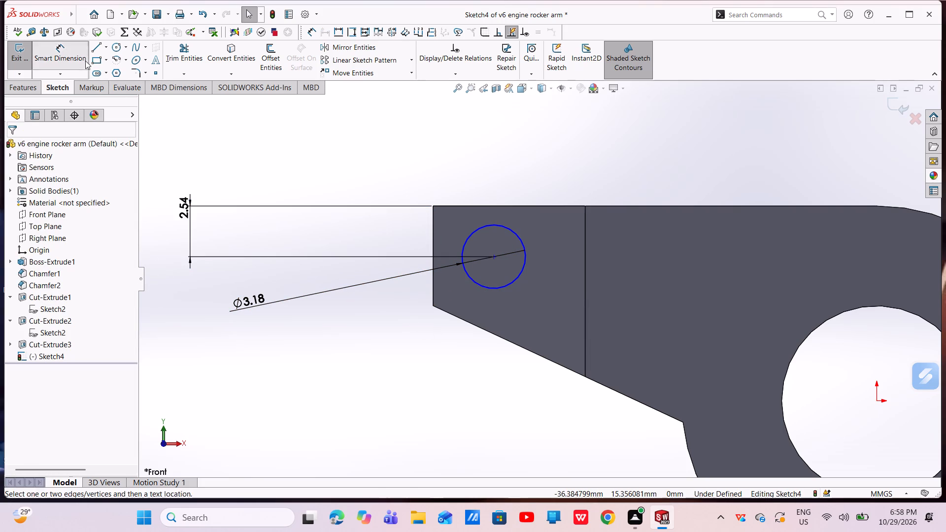
click(493, 257)
click(431, 285)
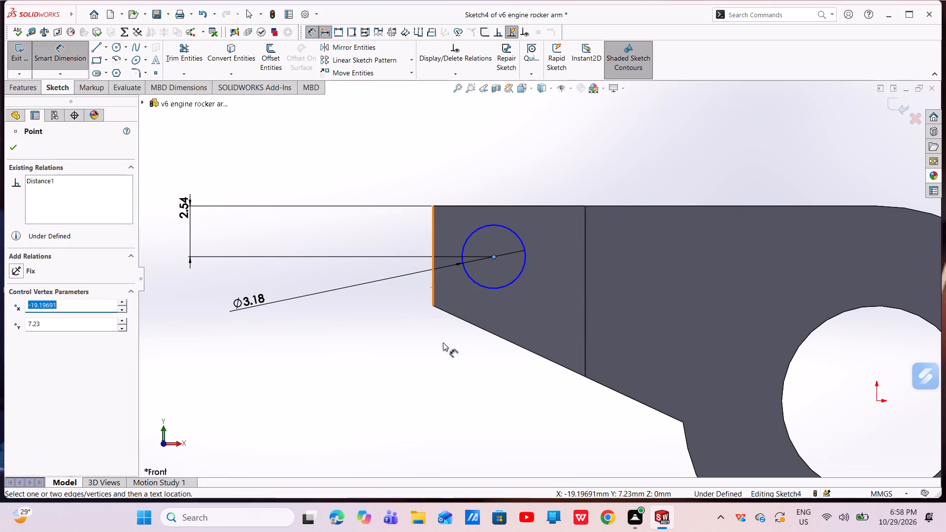
click(432, 285)
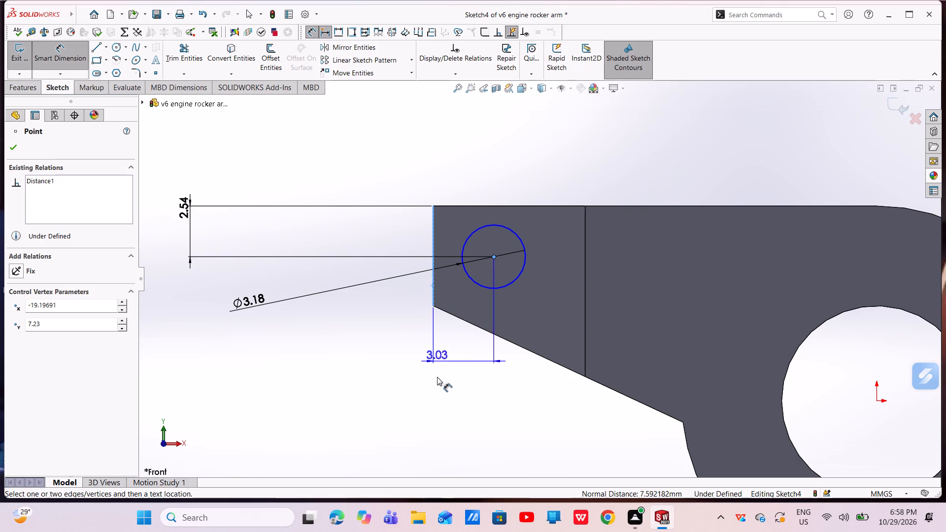
click(437, 400)
key(BackSpace)
text(2.54)
key(Return)
key(Escape)
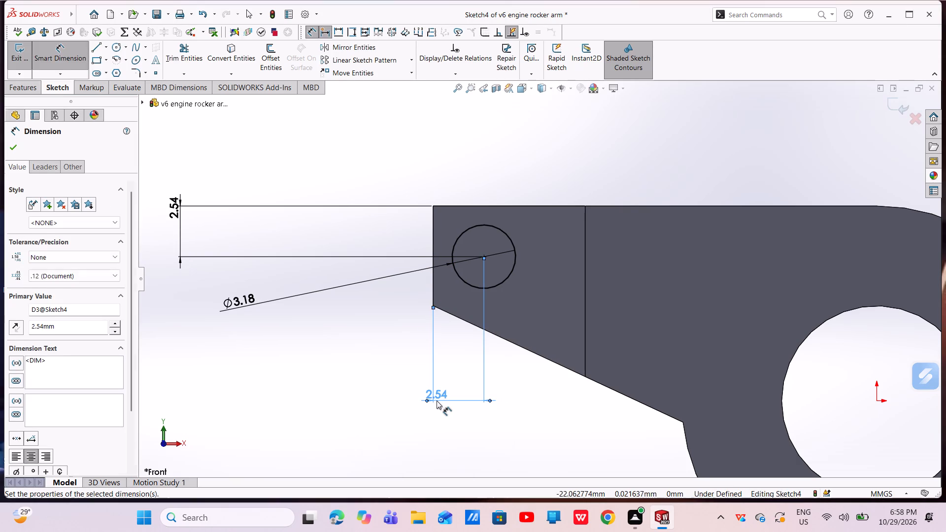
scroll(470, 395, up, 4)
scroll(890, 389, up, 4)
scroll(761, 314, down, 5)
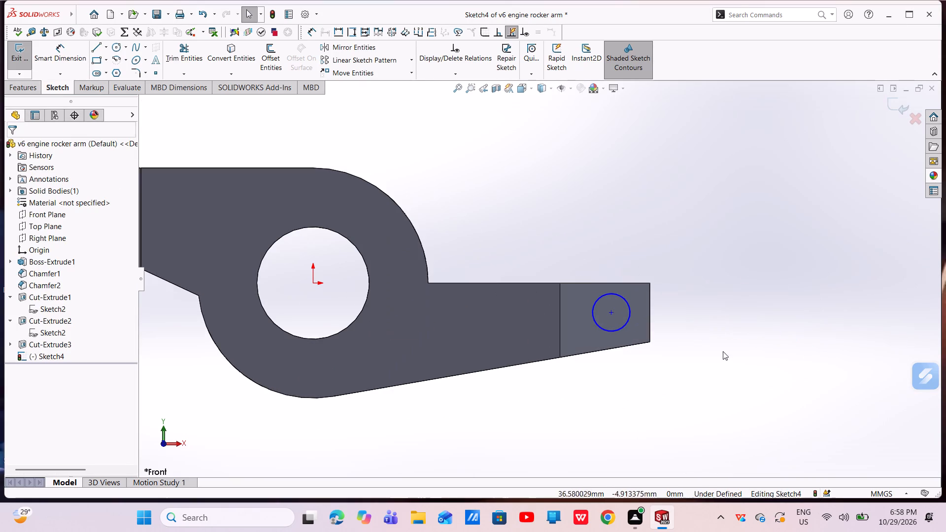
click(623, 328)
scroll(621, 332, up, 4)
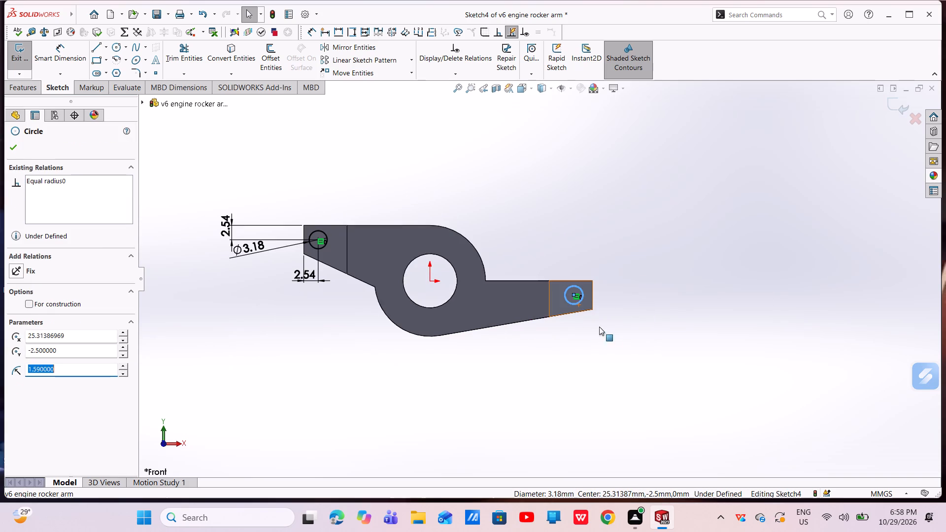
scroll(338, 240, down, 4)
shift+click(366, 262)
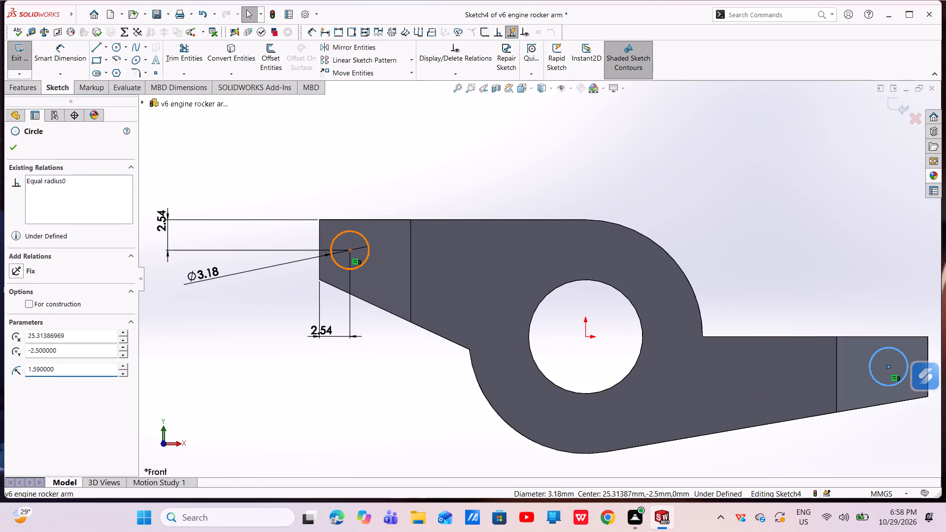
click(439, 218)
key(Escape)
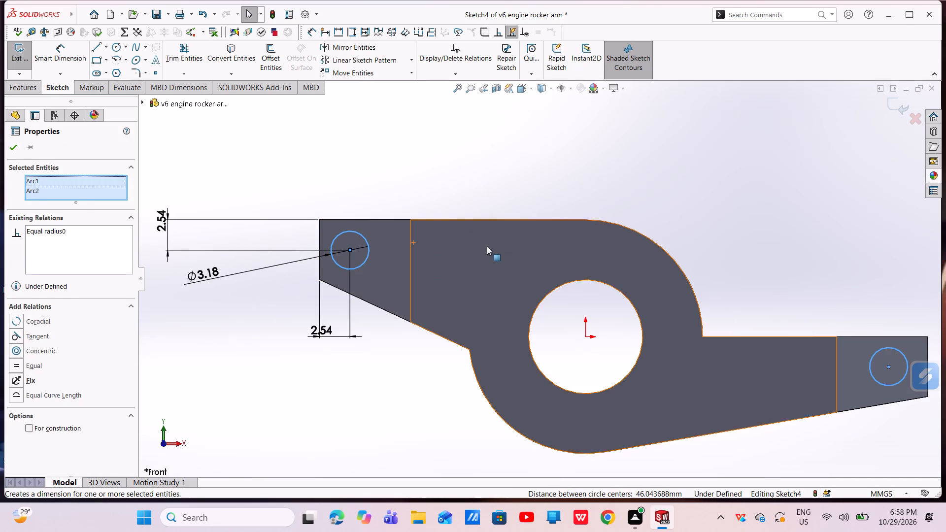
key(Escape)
Dimension the lower arm-end circle's centre 2.54 mm vertically from that arm's top edge.
scroll(794, 342, up, 4)
scroll(714, 301, down, 5)
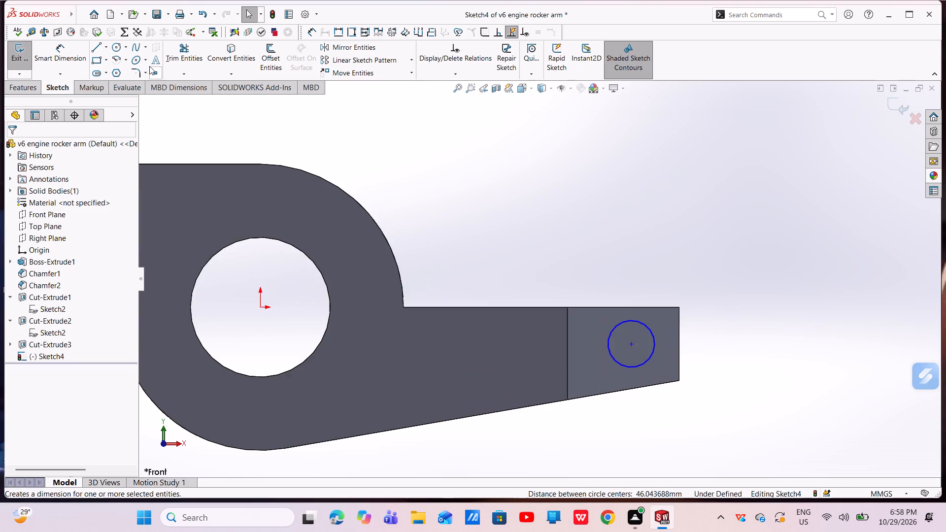
scroll(470, 272, up, 5)
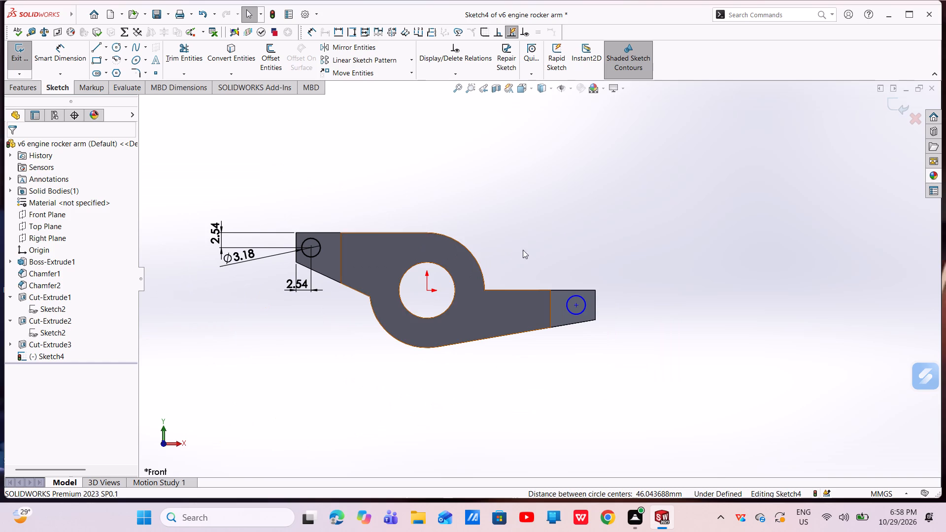
scroll(546, 262, down, 4)
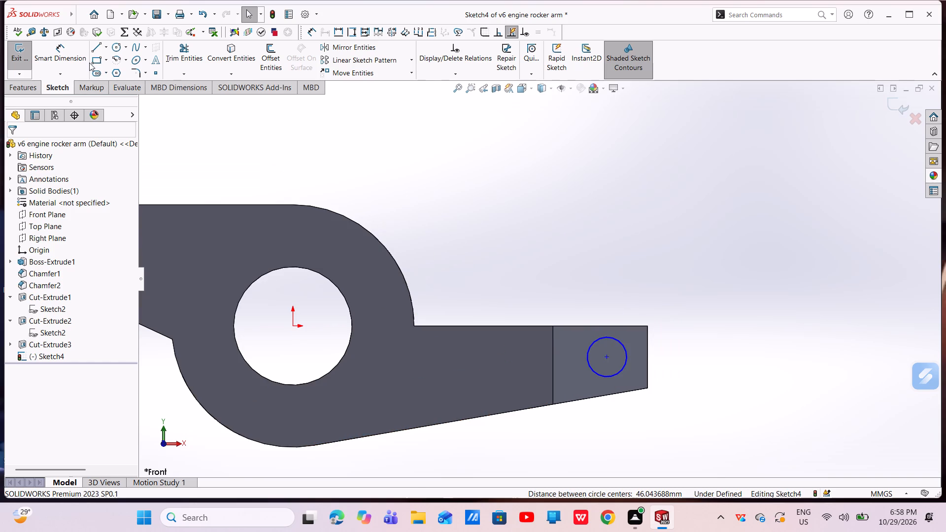
click(71, 49)
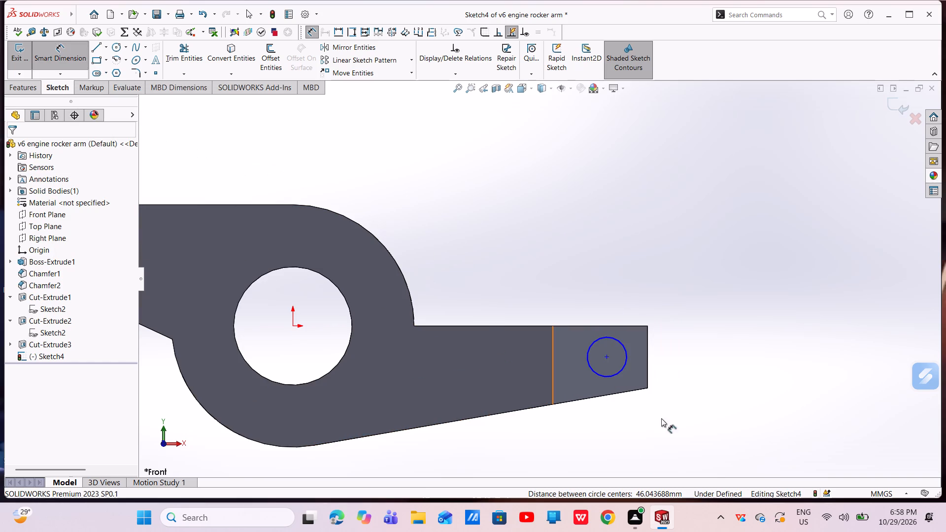
click(606, 356)
click(614, 326)
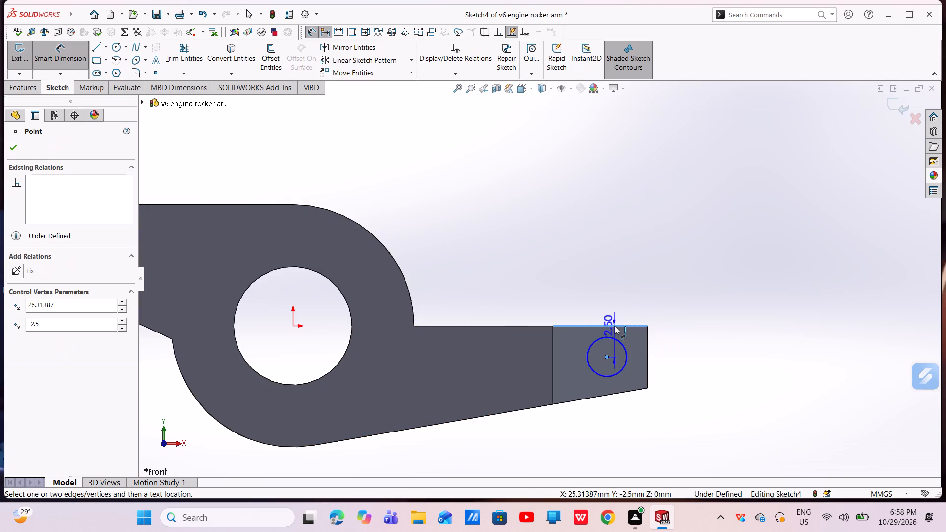
click(752, 332)
key(BackSpace)
text(2.543)
key(BackSpace)
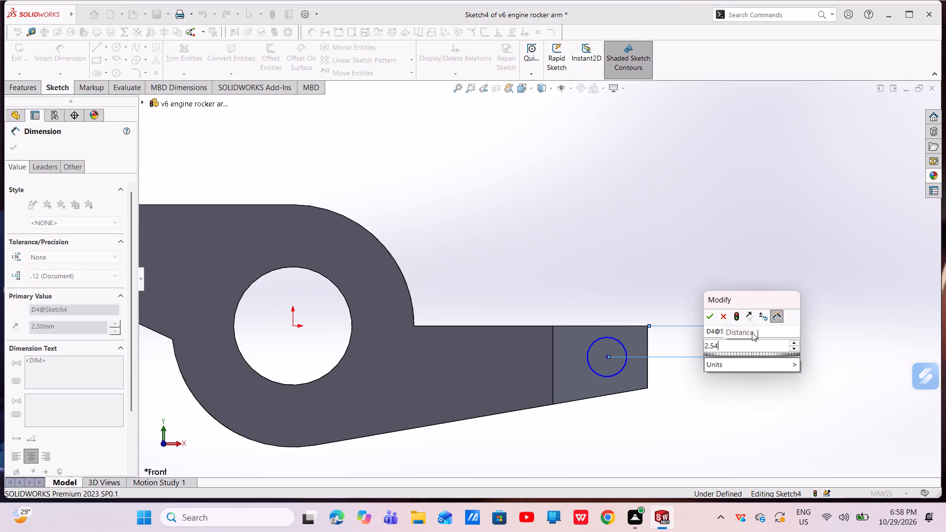
key(Return)
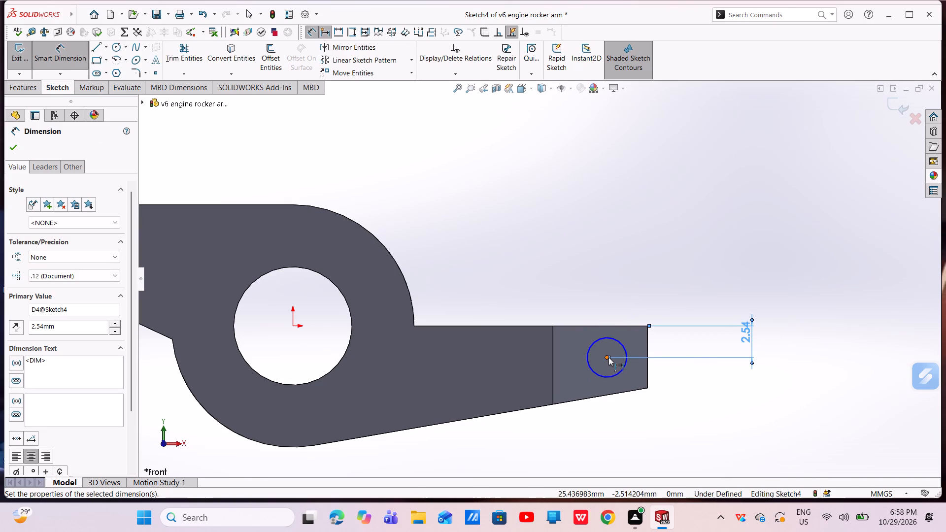
click(608, 357)
key(Escape)
key(Escape)
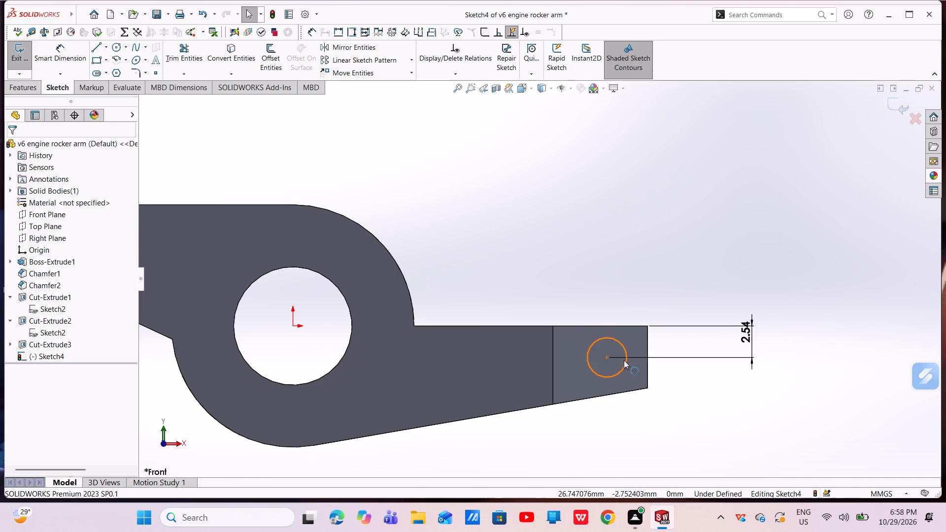
Dimension the lower arm-end circle's centre 2.54 mm horizontally from that arm's vertical end edge.
click(80, 52)
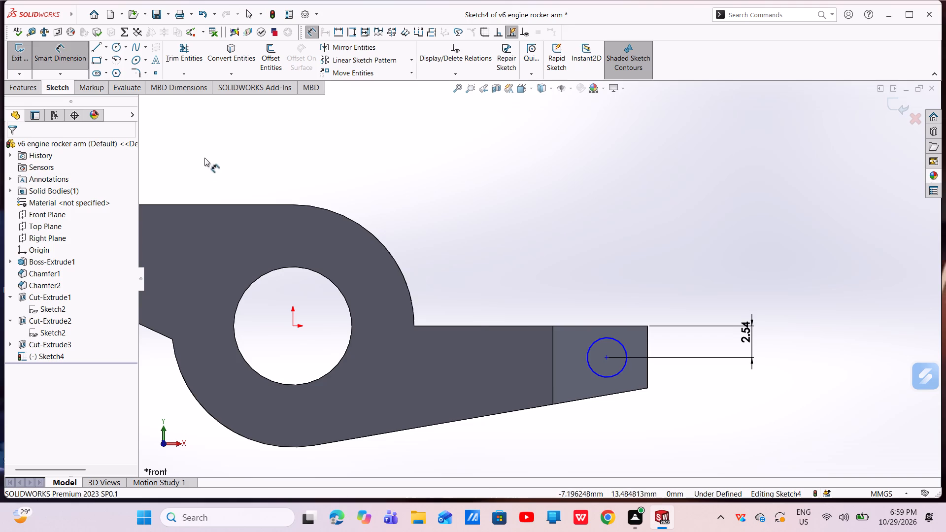
click(608, 356)
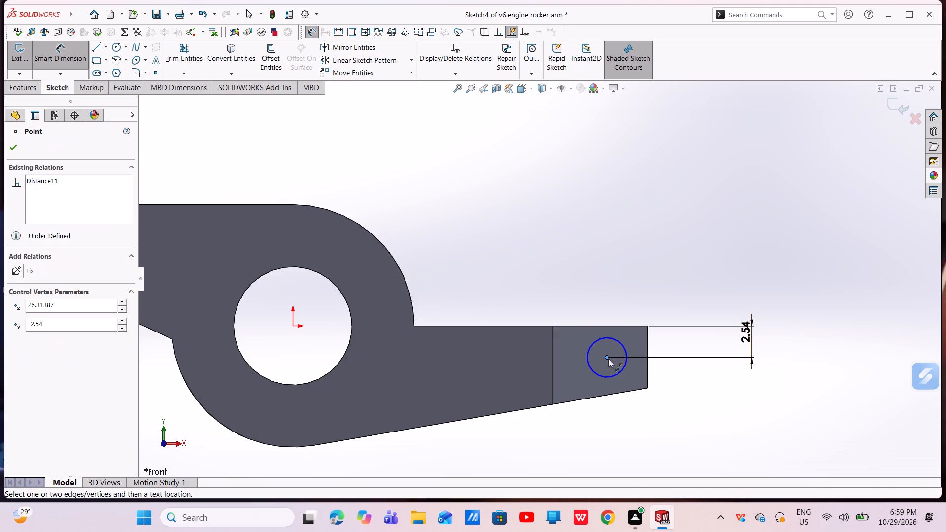
click(647, 367)
click(635, 429)
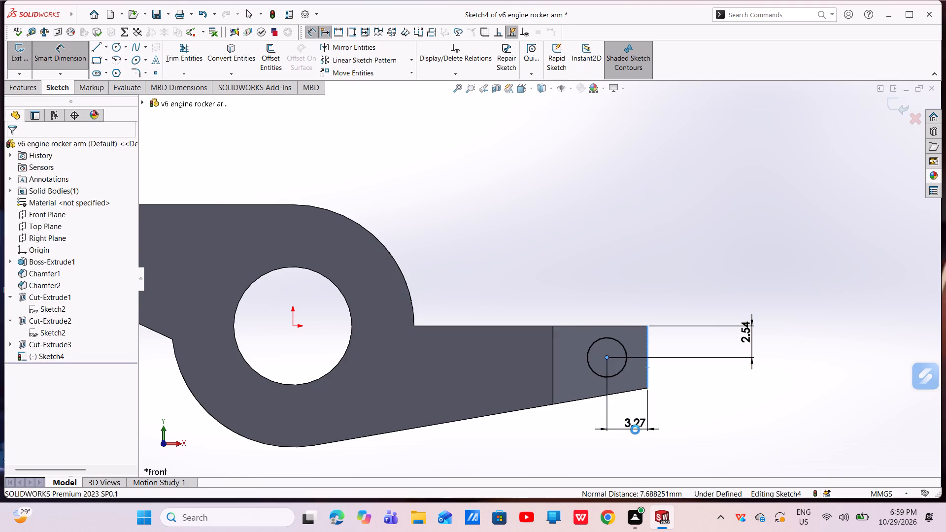
key(BackSpace)
text(2.54)
key(Return)
key(Escape)
Create an extruded cut from the two dimensioned arm-end circles using the Through All - Both end condition.
scroll(637, 420, up, 4)
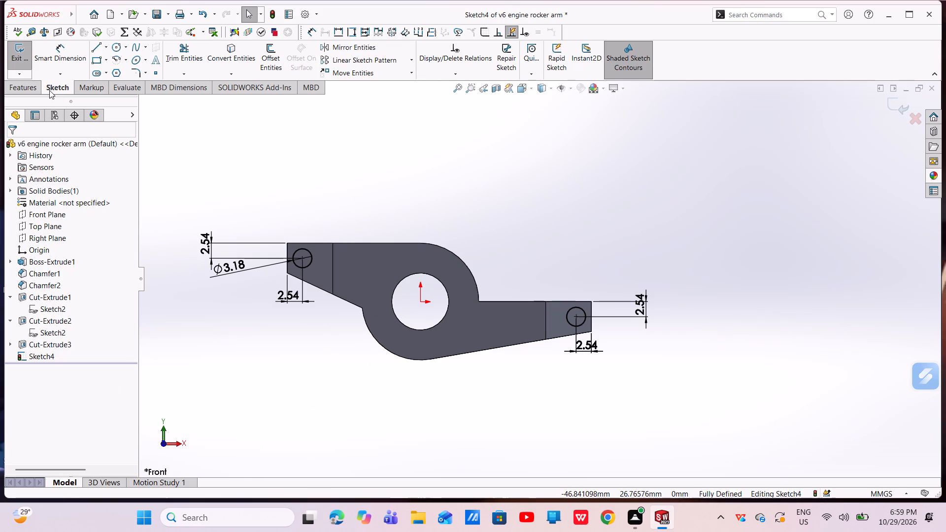
click(13, 85)
click(177, 55)
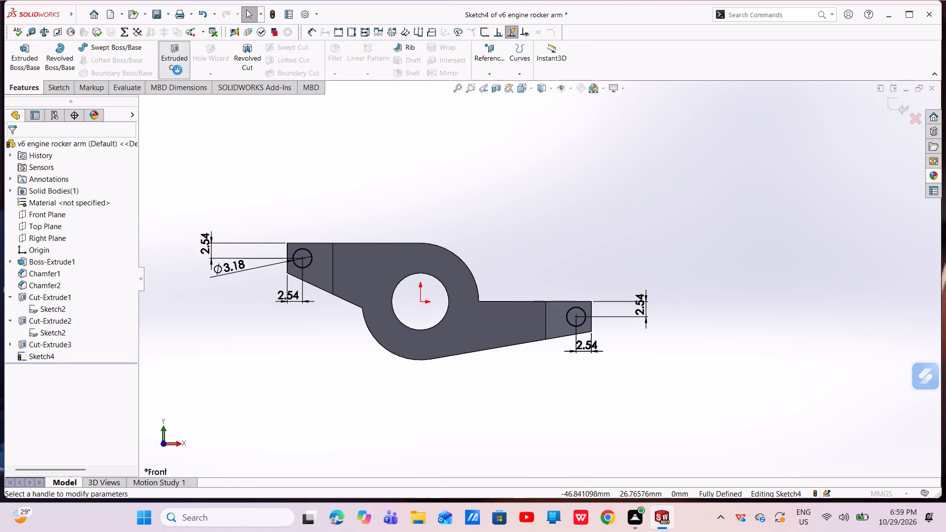
middle_drag(341, 396, 307, 463)
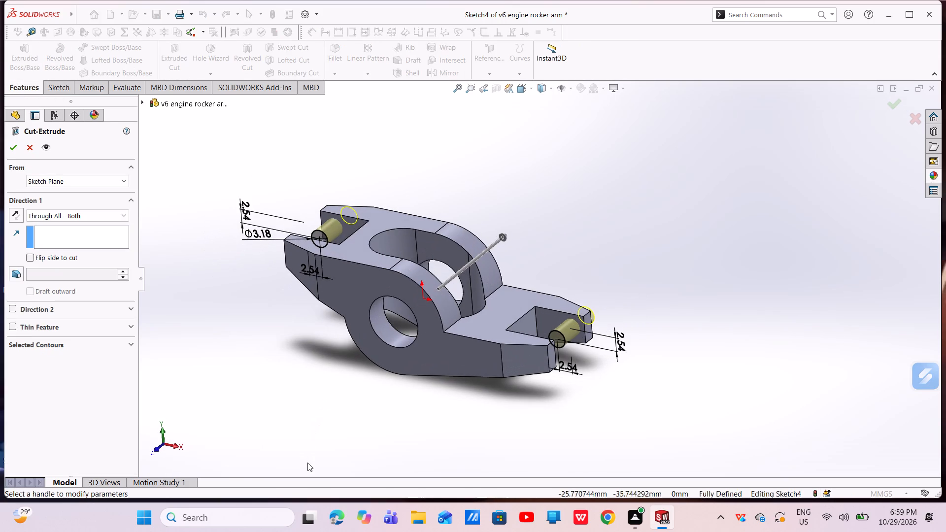
click(87, 218)
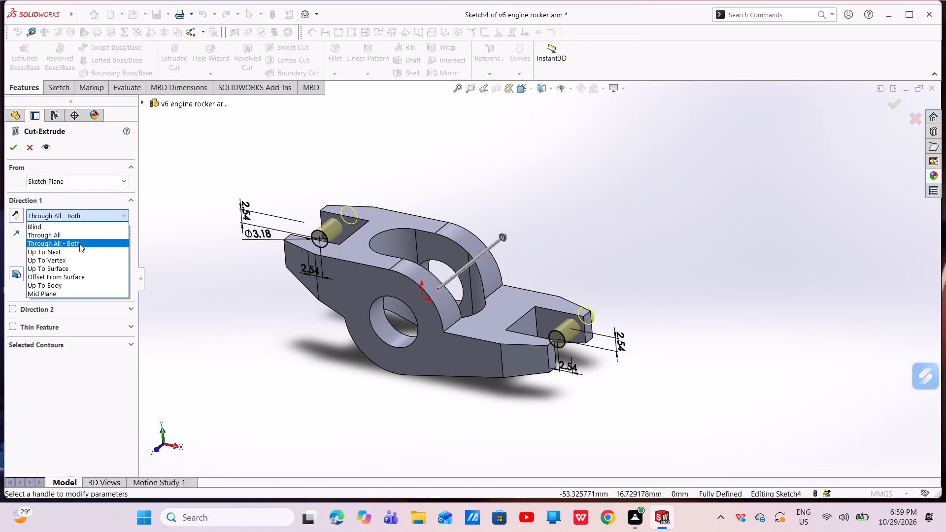
click(79, 241)
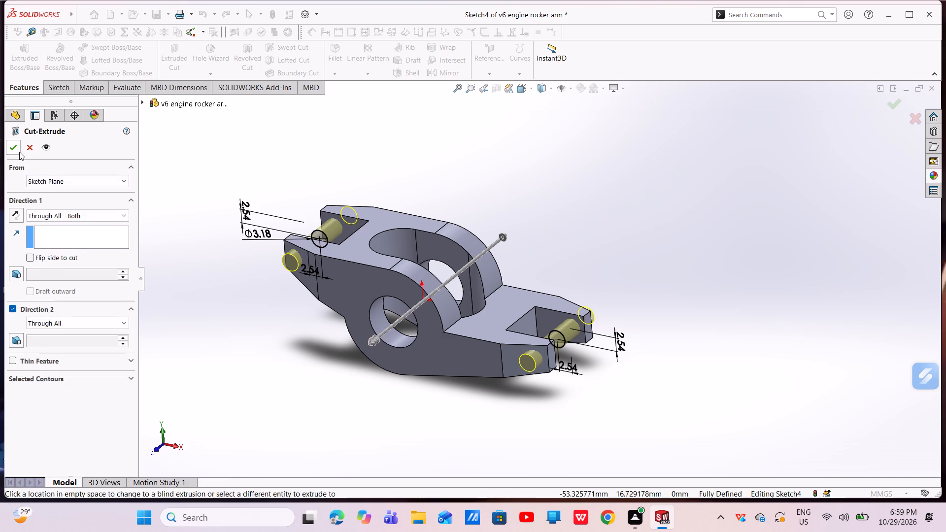
click(19, 152)
Examine the holes through both forked arm ends from several angles.
scroll(533, 348, down, 4)
middle_drag(511, 370, 537, 316)
scroll(537, 386, up, 6)
middle_drag(421, 331, 486, 401)
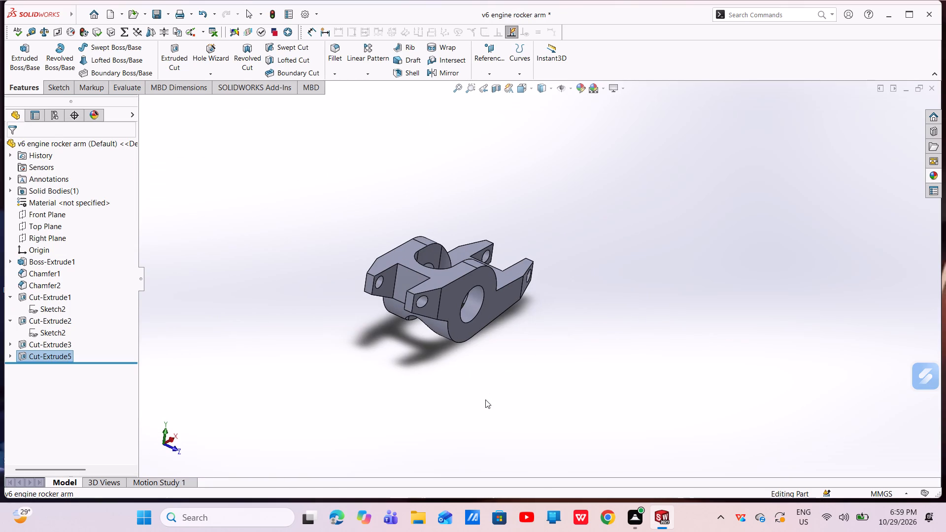
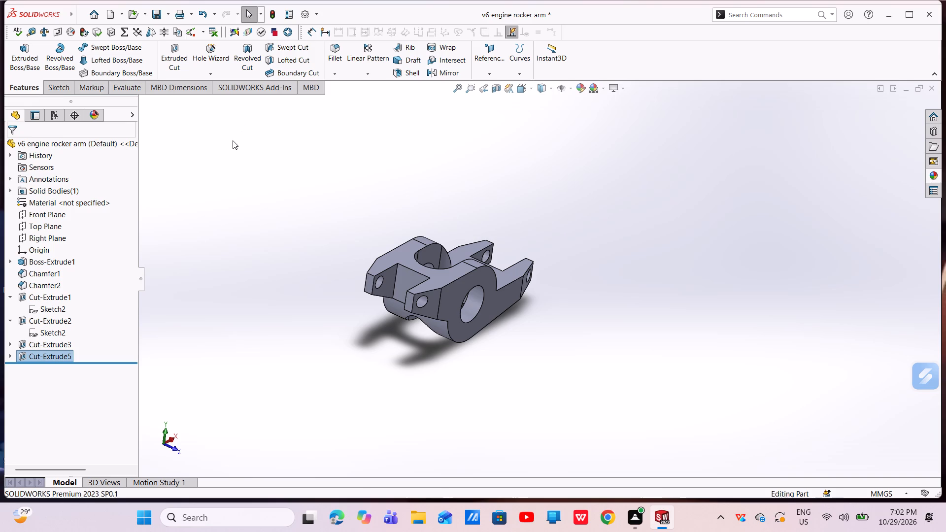
Save the rocker arm part.
click(160, 13)
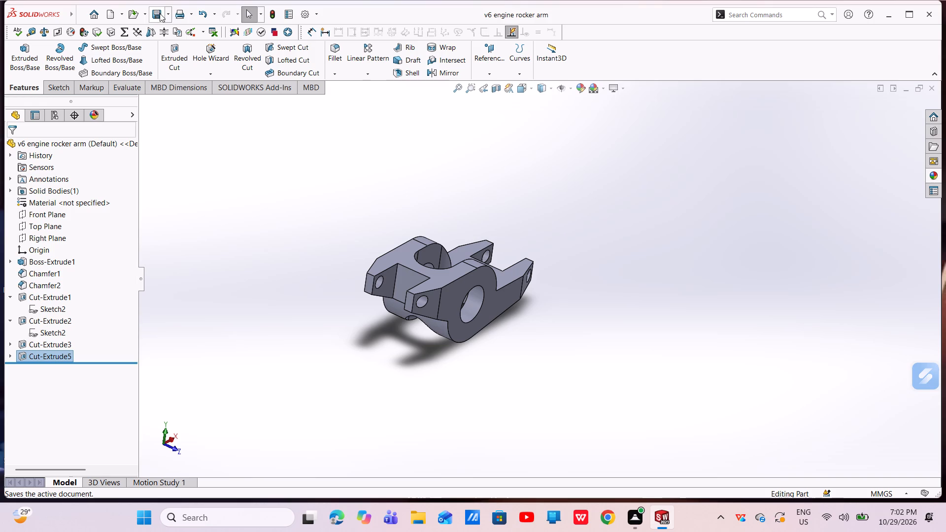
Examine the rocker arm's central slot, cross bores and forked arm ends from several angles.
scroll(414, 264, down, 7)
middle_drag(502, 286, 453, 324)
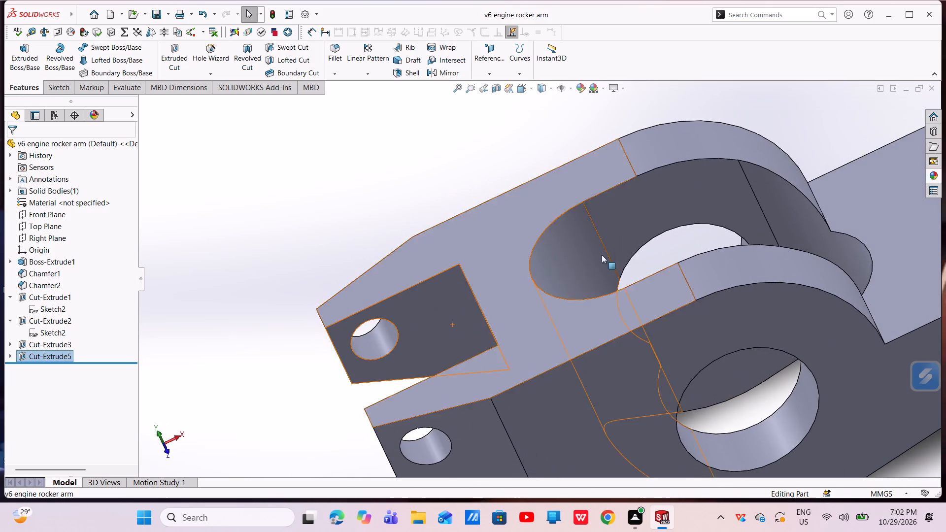
scroll(621, 228, up, 4)
middle_drag(644, 233, 675, 334)
scroll(673, 260, down, 5)
scroll(664, 248, up, 2)
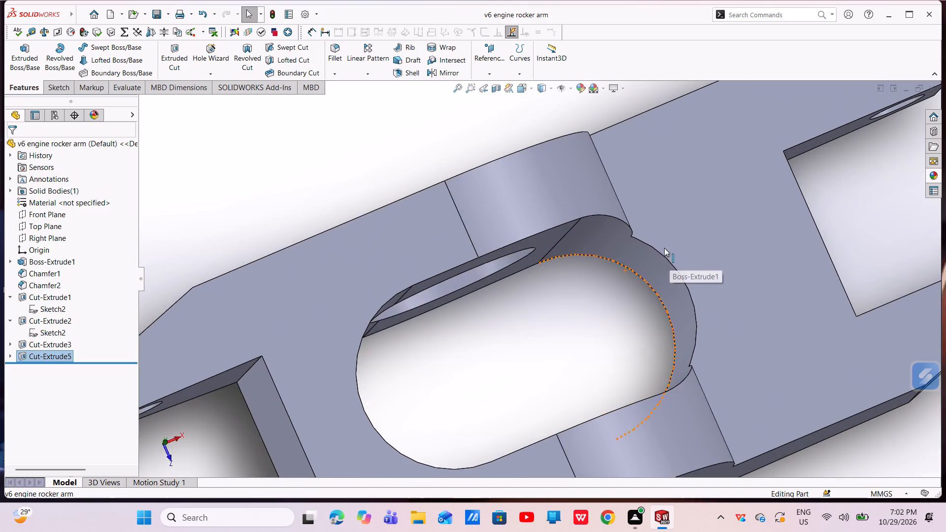
scroll(664, 248, up, 2)
middle_drag(648, 290, 581, 262)
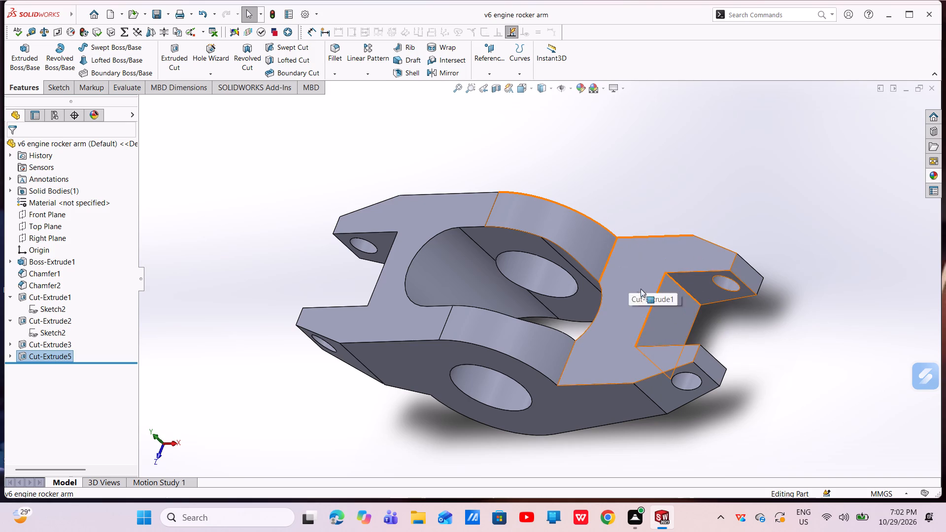
scroll(609, 276, down, 4)
scroll(610, 276, up, 5)
middle_drag(614, 285, 661, 280)
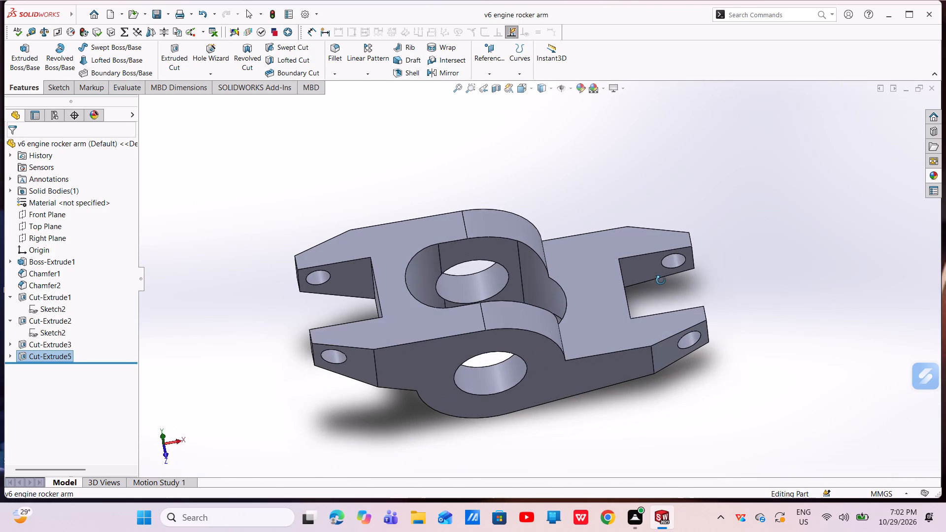
middle_drag(661, 280, 662, 282)
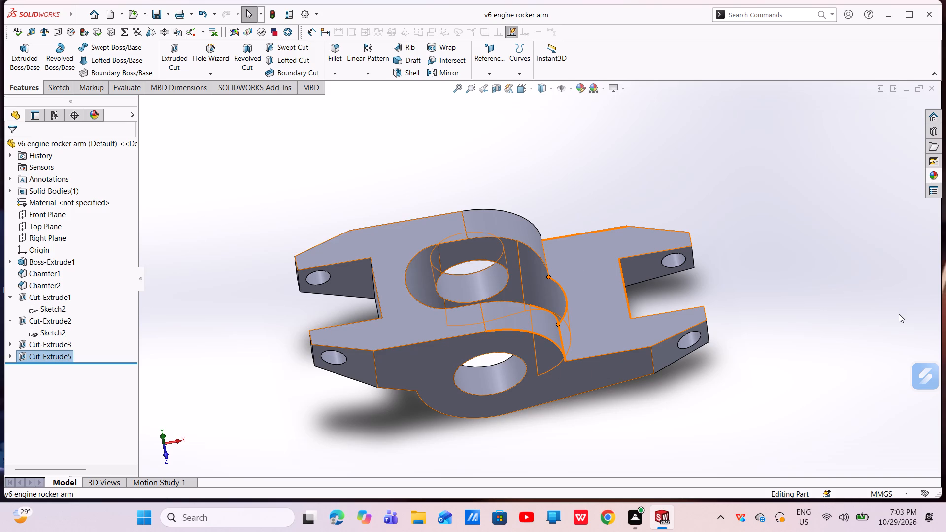
Maximize the modelling window so it fills the screen.
double_click(945, 392)
scroll(945, 319, down, 1)
drag(945, 237, 849, 269)
click(847, 271)
scroll(844, 279, down, 1)
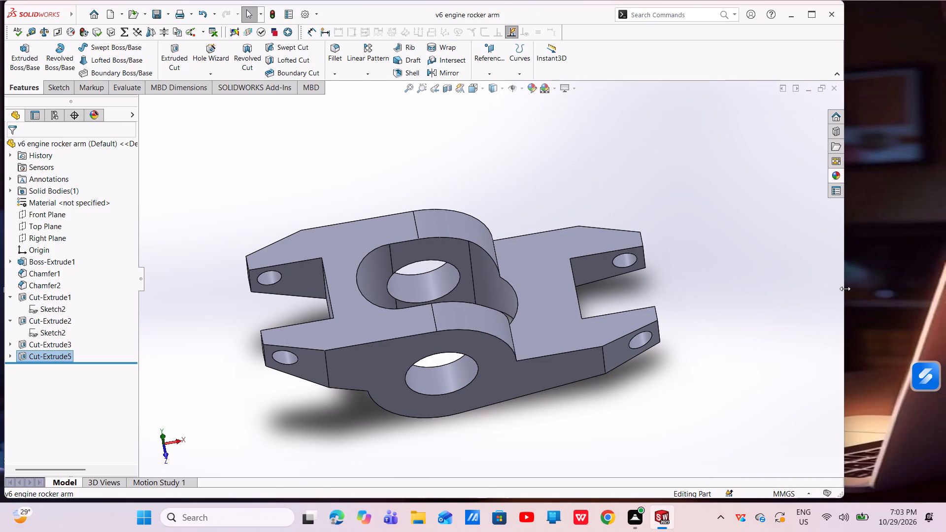
click(811, 12)
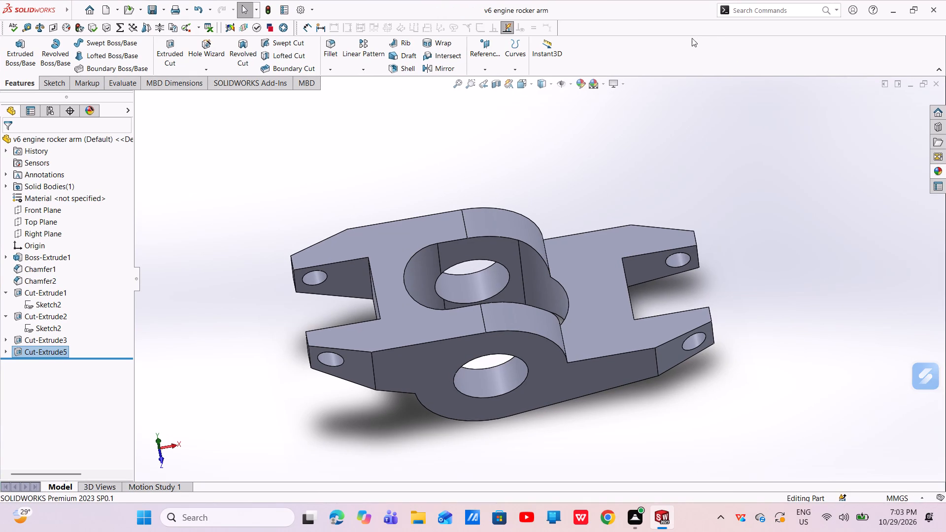
Inspect the central slot's inner walls and its intersection with the cross bores from above and below.
scroll(466, 313, down, 4)
scroll(469, 301, up, 3)
middle_drag(495, 331, 520, 262)
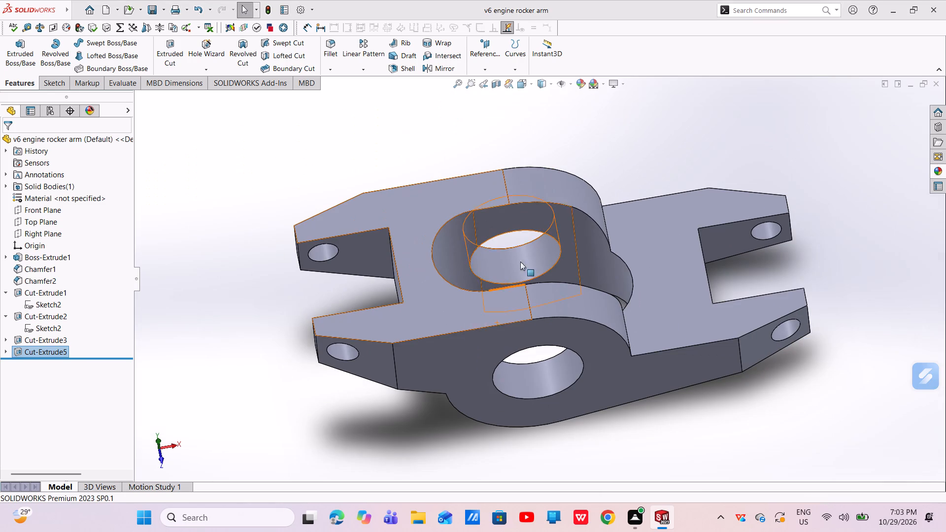
middle_drag(520, 262, 530, 256)
scroll(513, 351, down, 1)
middle_drag(513, 351, 617, 169)
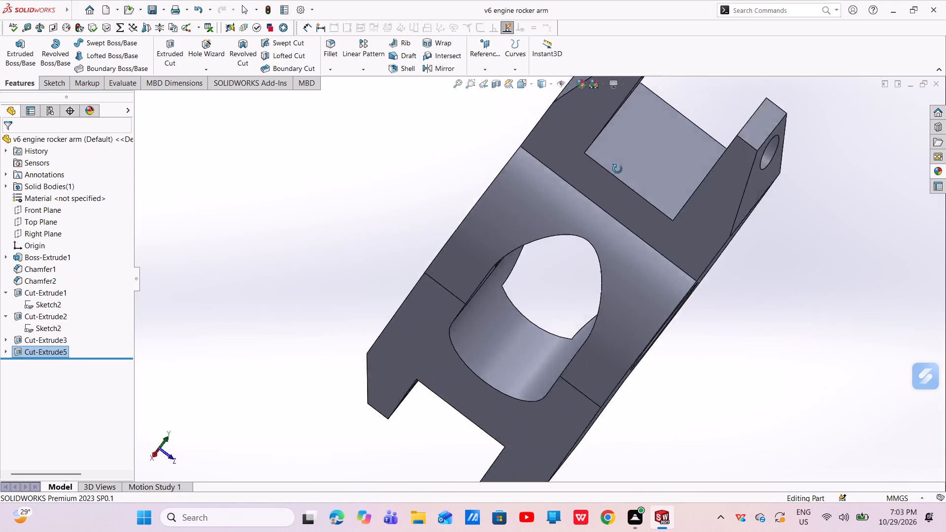
middle_drag(617, 169, 454, 224)
scroll(505, 235, down, 2)
scroll(506, 235, up, 2)
middle_drag(503, 232, 493, 278)
scroll(483, 254, down, 5)
middle_drag(476, 247, 481, 235)
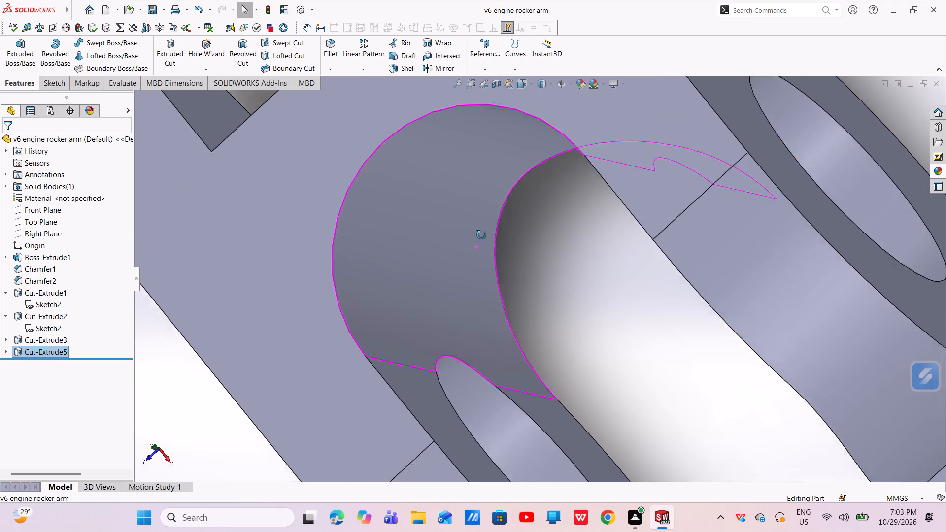
middle_drag(481, 235, 494, 218)
scroll(558, 217, up, 4)
middle_drag(574, 243, 593, 189)
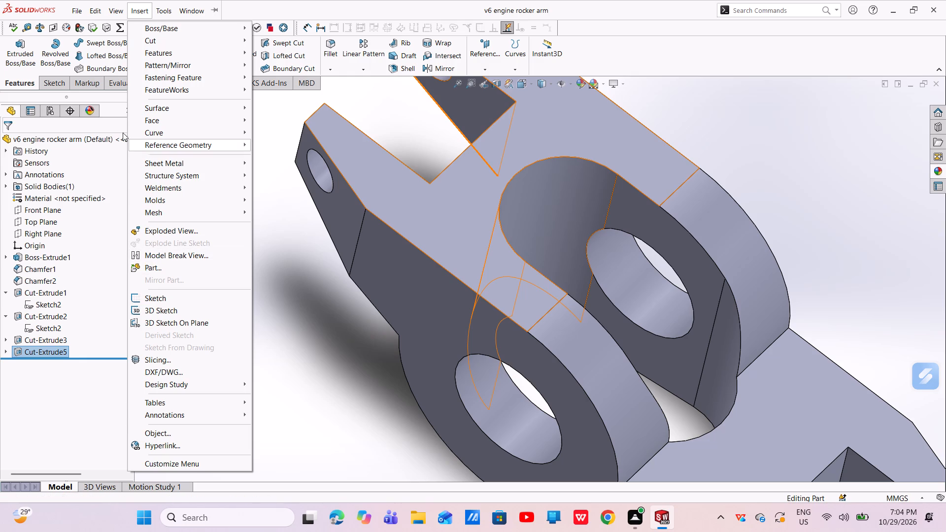
Save the rocker arm part again.
click(313, 296)
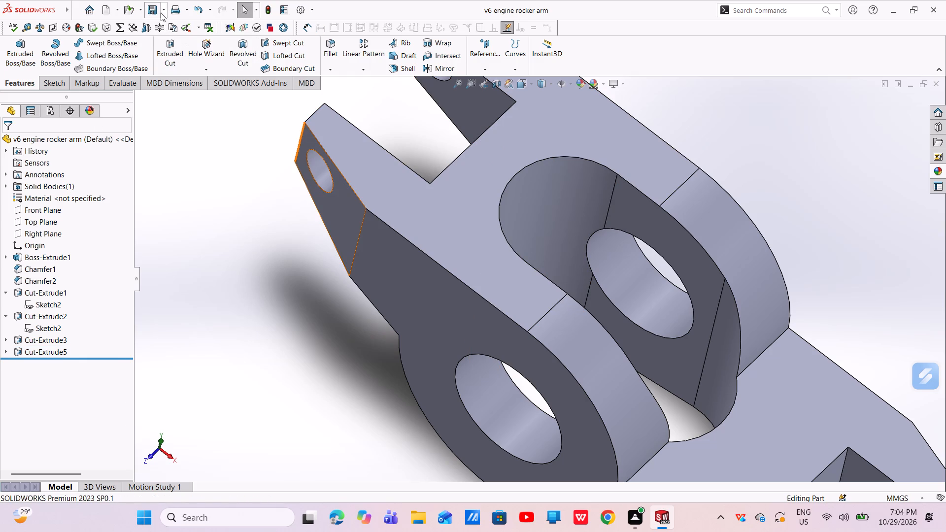
click(156, 3)
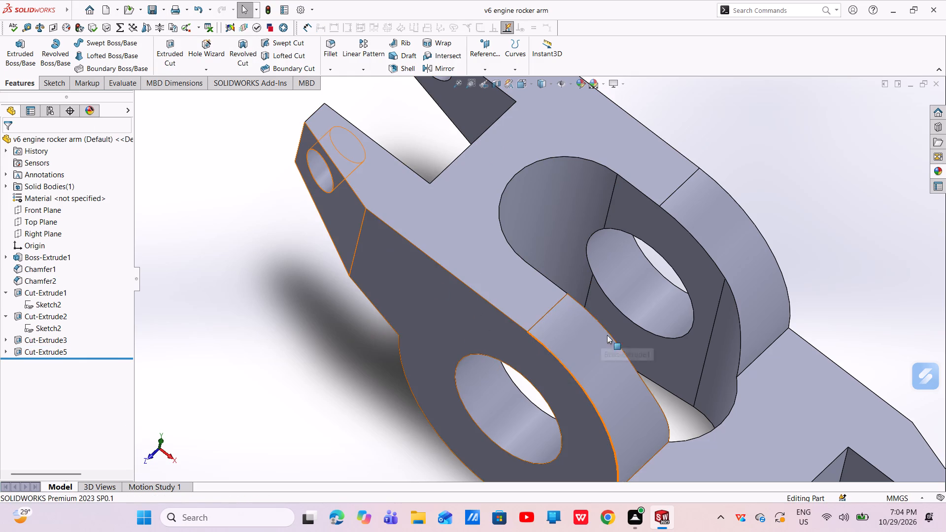
Review the complete rocker arm from all sides, covering the underside, central slot, cross bores and notched arm ends.
scroll(615, 336, up, 3)
middle_drag(617, 353, 752, 283)
scroll(617, 353, up, 1)
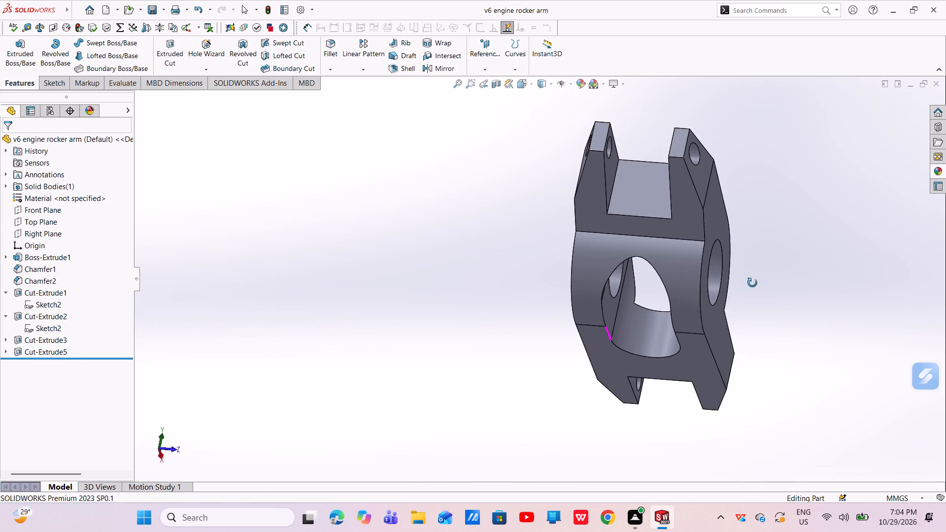
middle_drag(752, 283, 749, 289)
scroll(610, 362, down, 5)
scroll(664, 321, up, 4)
middle_drag(619, 310, 654, 228)
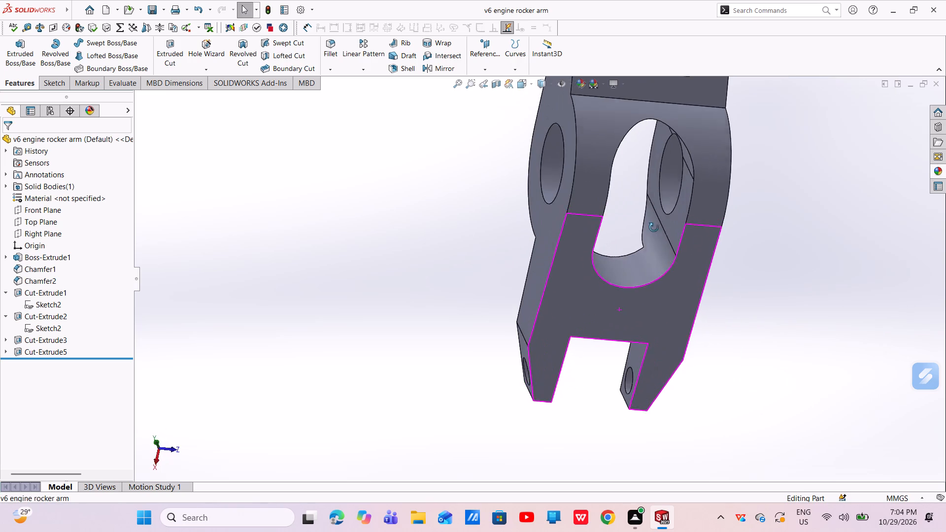
middle_drag(654, 228, 656, 195)
scroll(667, 230, up, 4)
scroll(601, 206, down, 5)
middle_drag(605, 232, 594, 225)
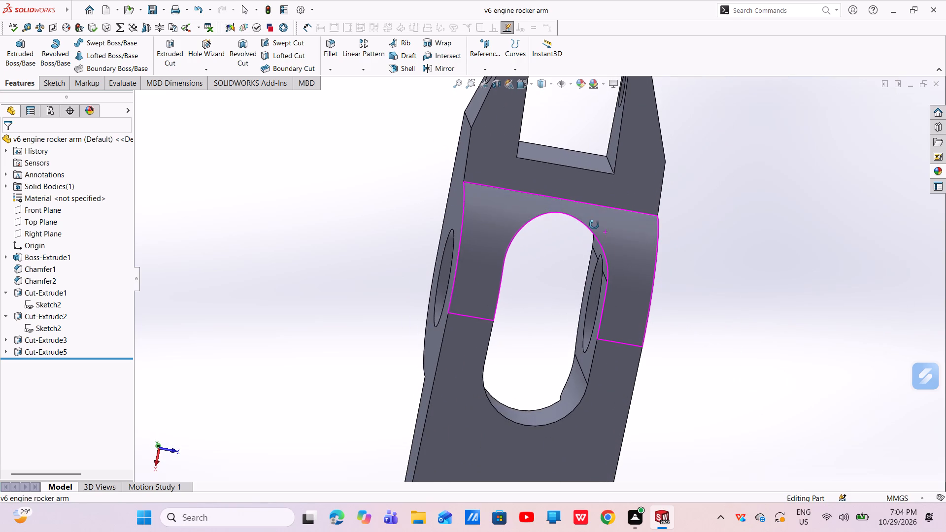
middle_drag(594, 225, 591, 208)
scroll(607, 274, down, 6)
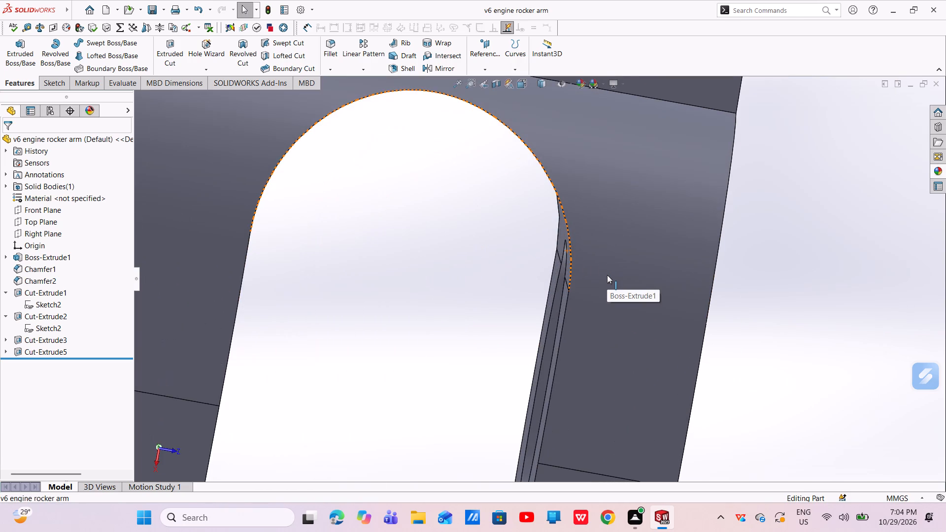
scroll(607, 275, up, 7)
middle_drag(605, 275, 483, 286)
scroll(613, 287, up, 4)
middle_drag(663, 298, 661, 295)
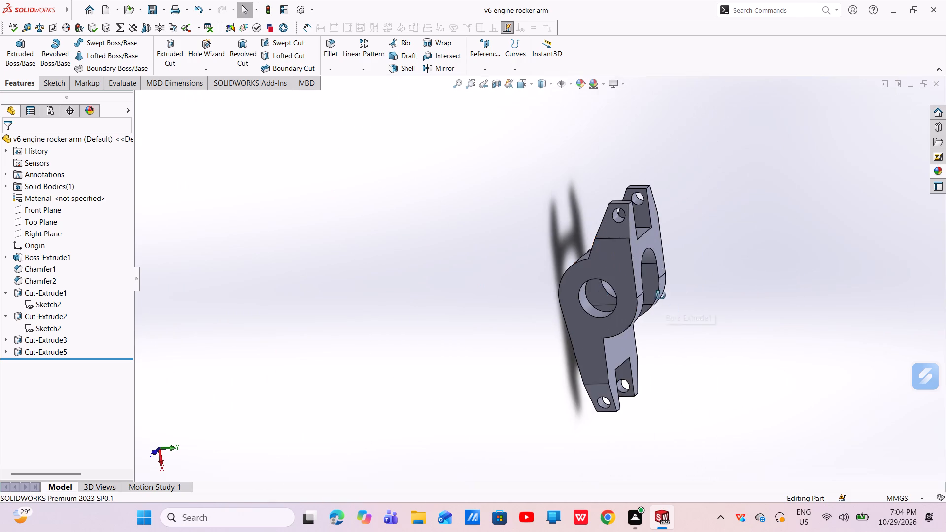
middle_drag(661, 295, 605, 278)
scroll(645, 307, down, 5)
scroll(624, 317, up, 3)
middle_drag(560, 322, 545, 322)
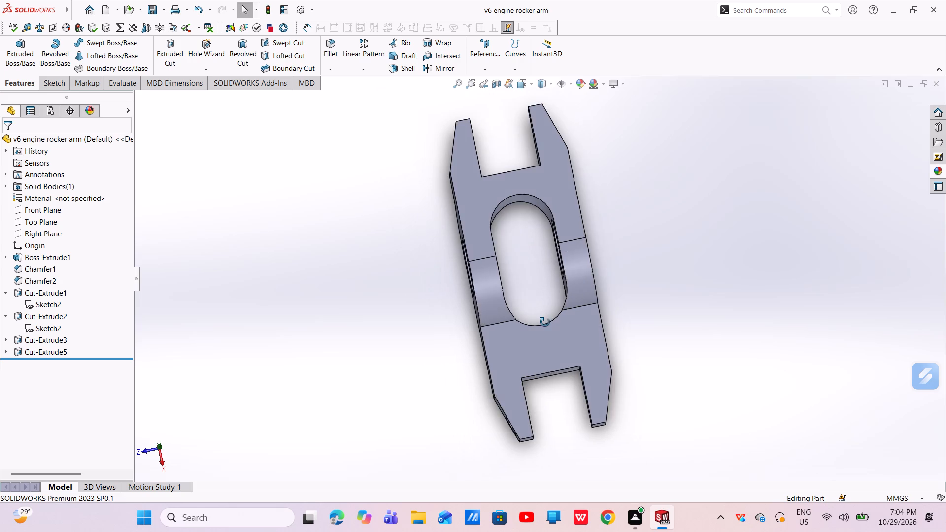
middle_drag(545, 322, 542, 342)
scroll(542, 332, down, 1)
scroll(527, 281, down, 5)
scroll(529, 283, up, 4)
middle_drag(536, 270, 581, 228)
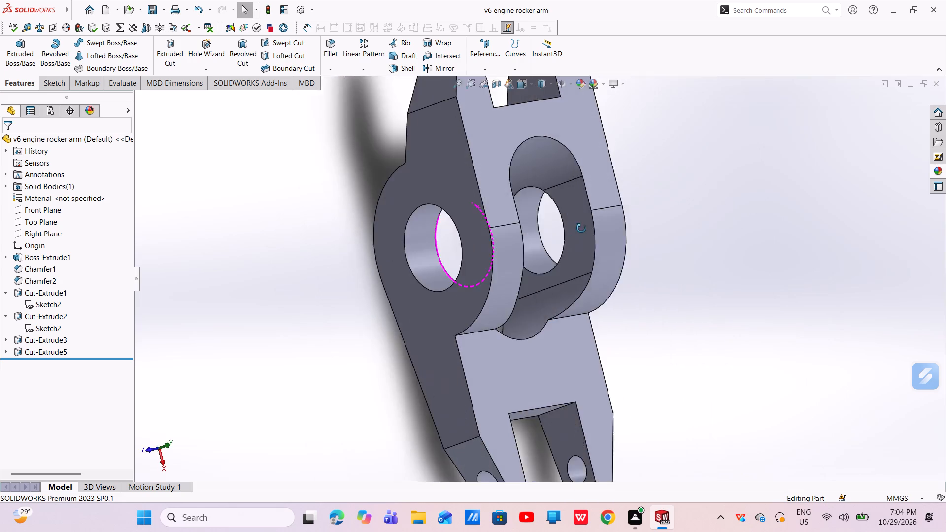
middle_drag(581, 228, 626, 222)
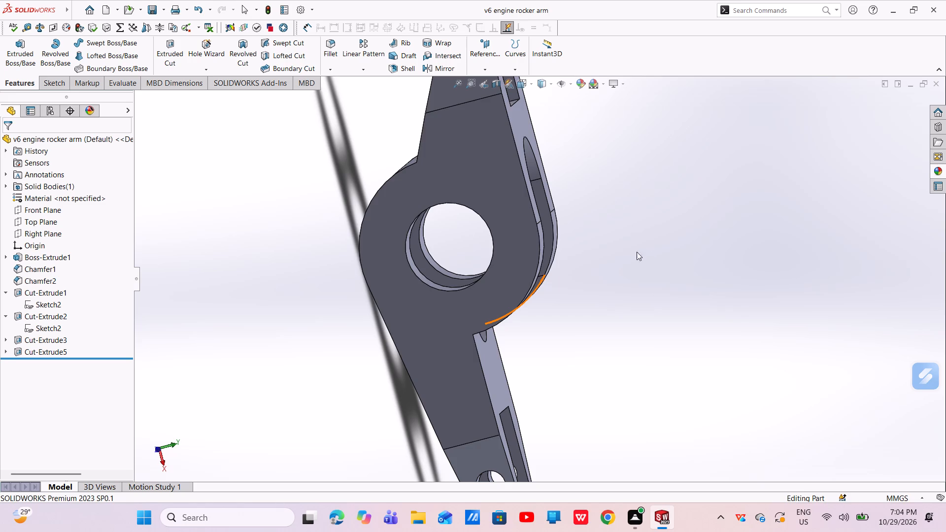
middle_drag(524, 332, 480, 421)
scroll(465, 388, up, 4)
middle_drag(494, 349, 438, 348)
scroll(468, 328, down, 4)
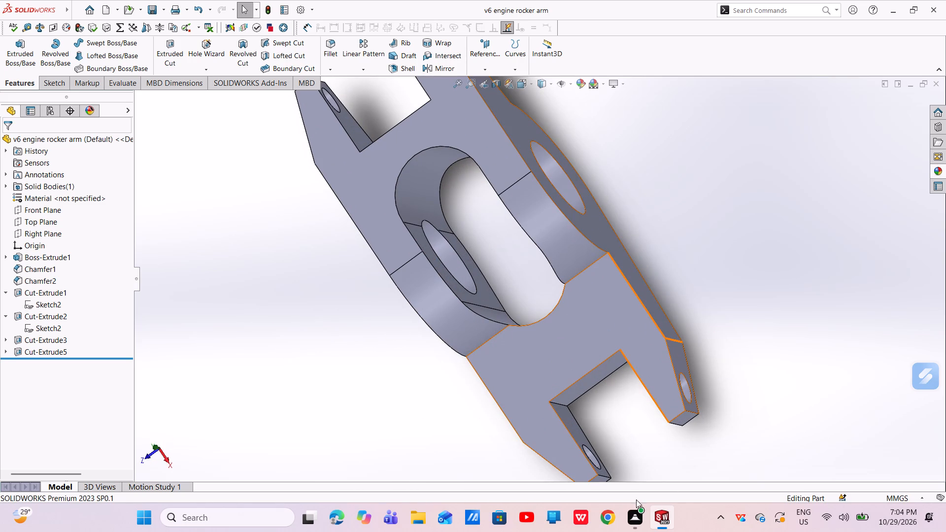
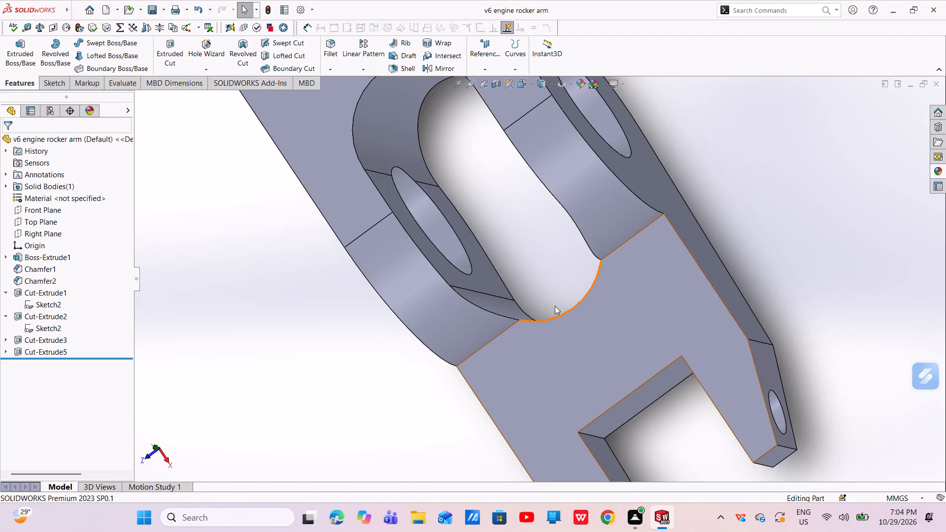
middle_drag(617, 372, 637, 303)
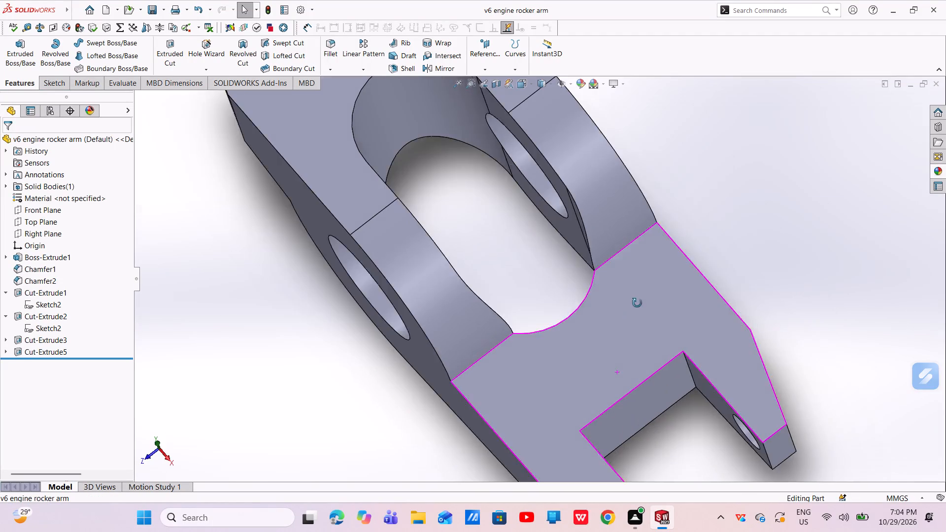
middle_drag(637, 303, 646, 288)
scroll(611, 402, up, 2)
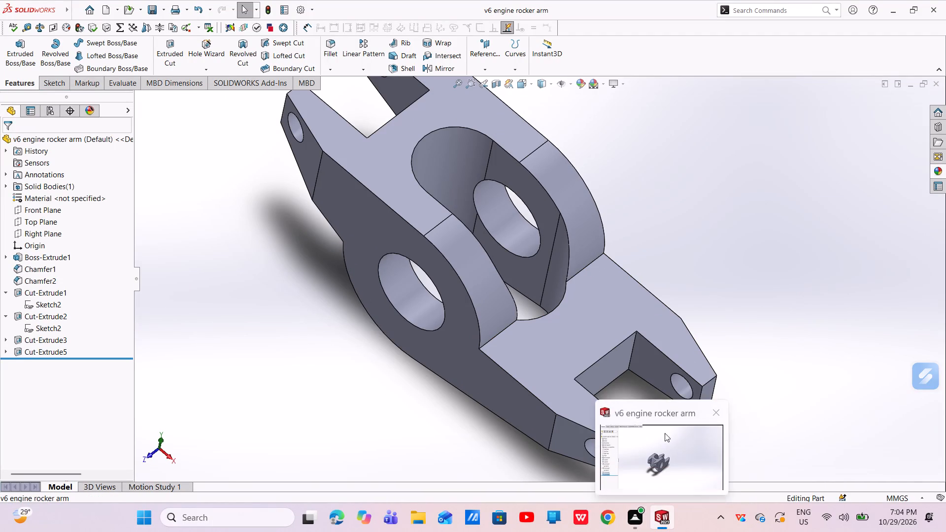
Create a new part document.
click(100, 8)
click(408, 389)
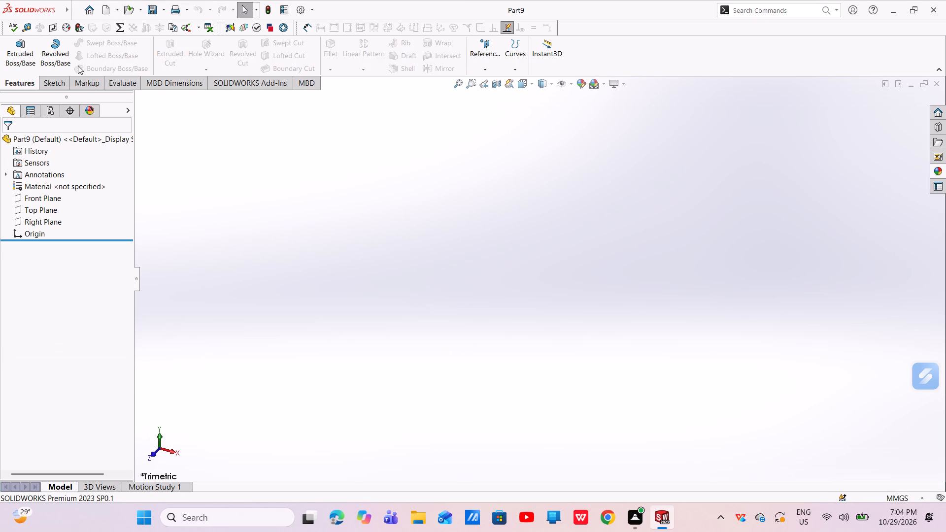
Start a Line sketch on the Front Plane, rising from beside the origin to a peak, descending about 15.3 mm, and ending in a short downward hook.
click(57, 85)
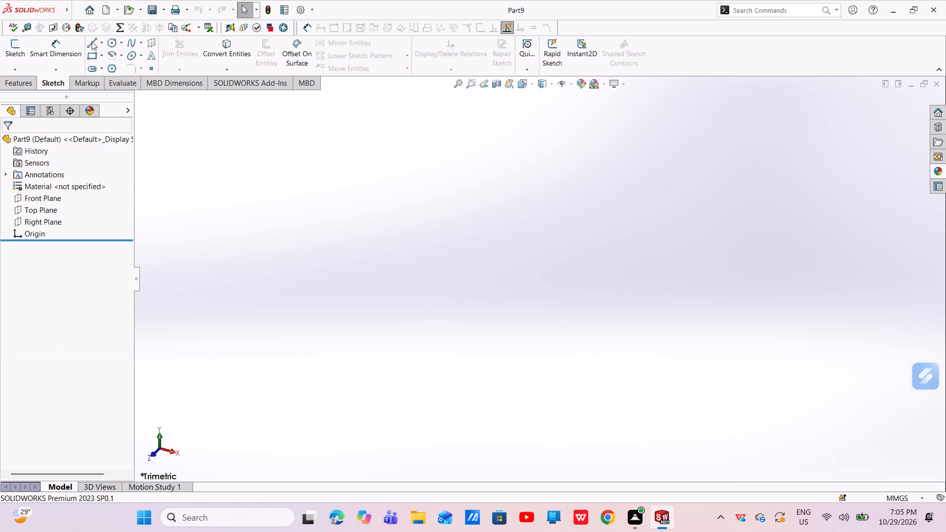
click(92, 41)
click(434, 186)
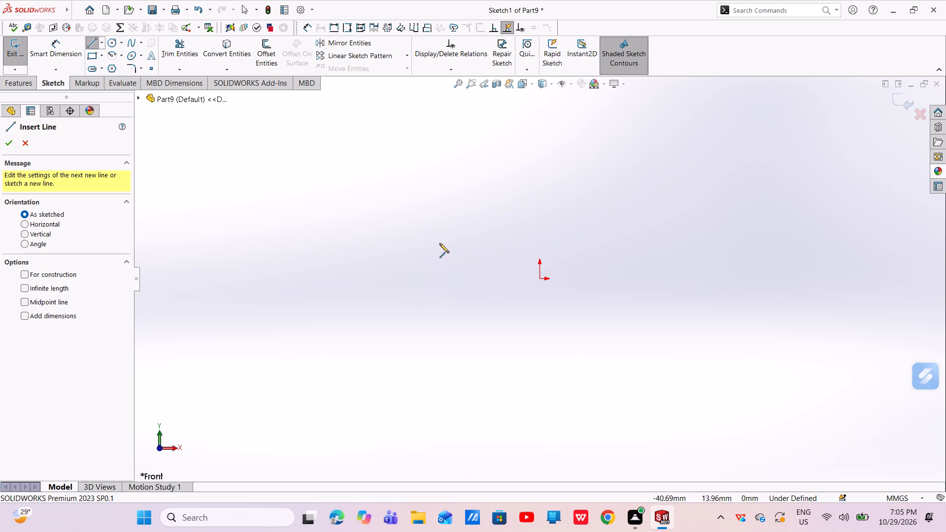
click(502, 274)
click(591, 232)
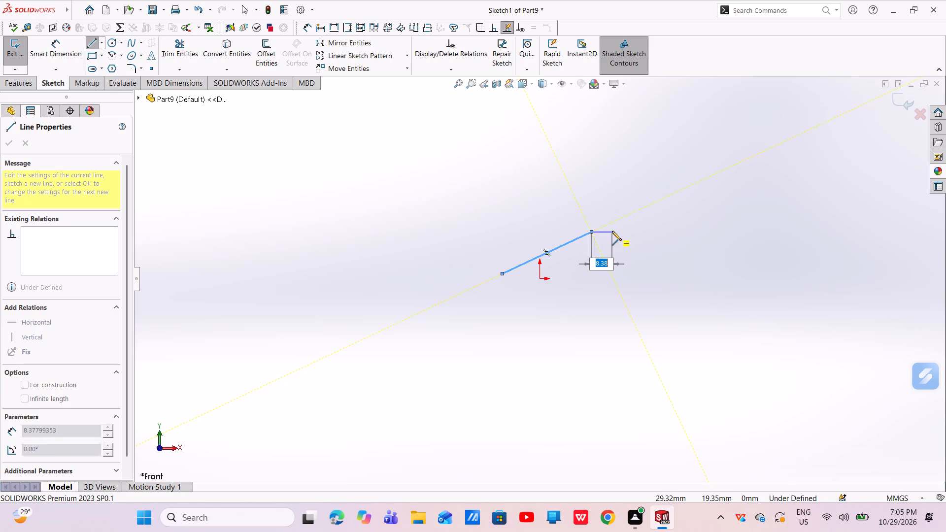
click(623, 255)
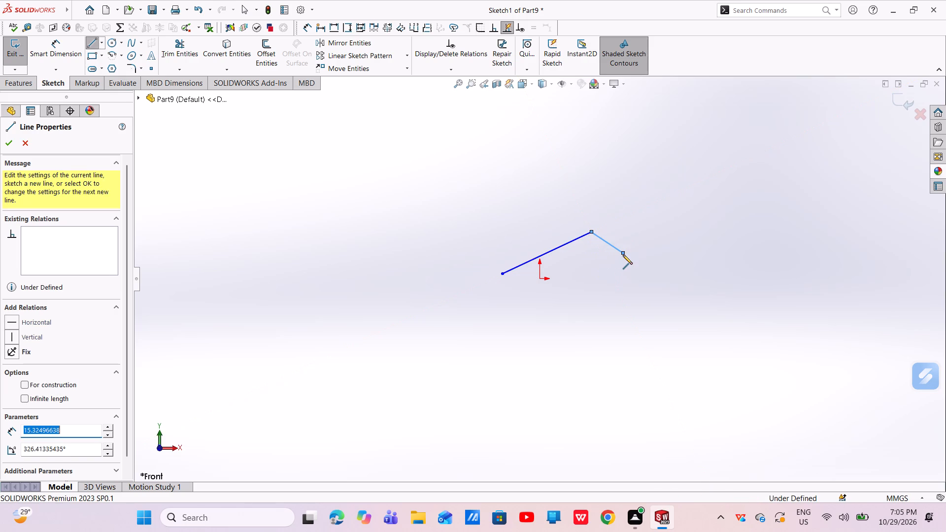
click(623, 257)
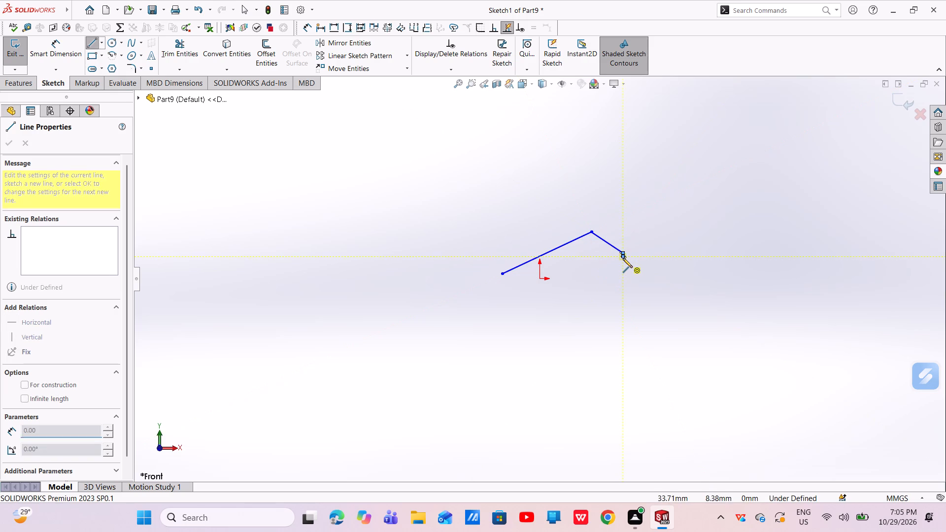
click(615, 288)
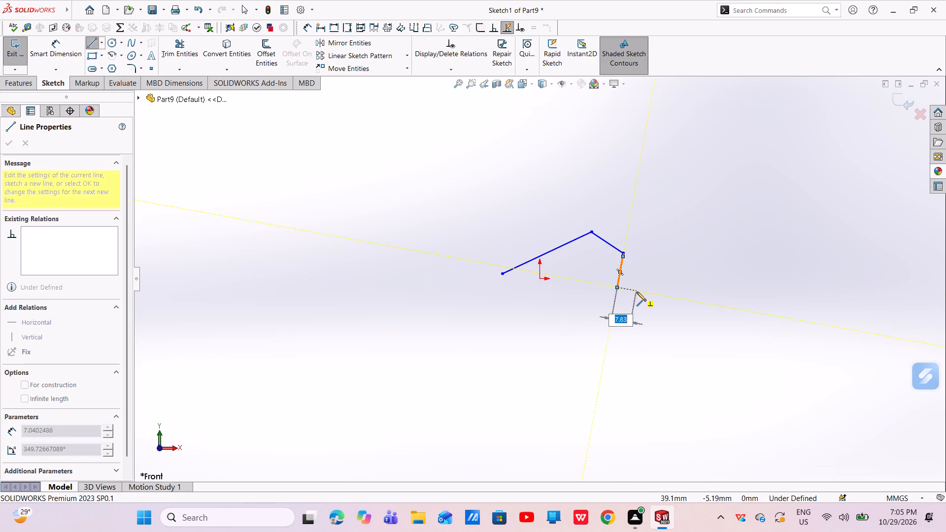
click(637, 293)
Continue the line chain up, around and back under the hook, finishing with short segments of about 7, 5.2 and 3.2 mm.
click(650, 275)
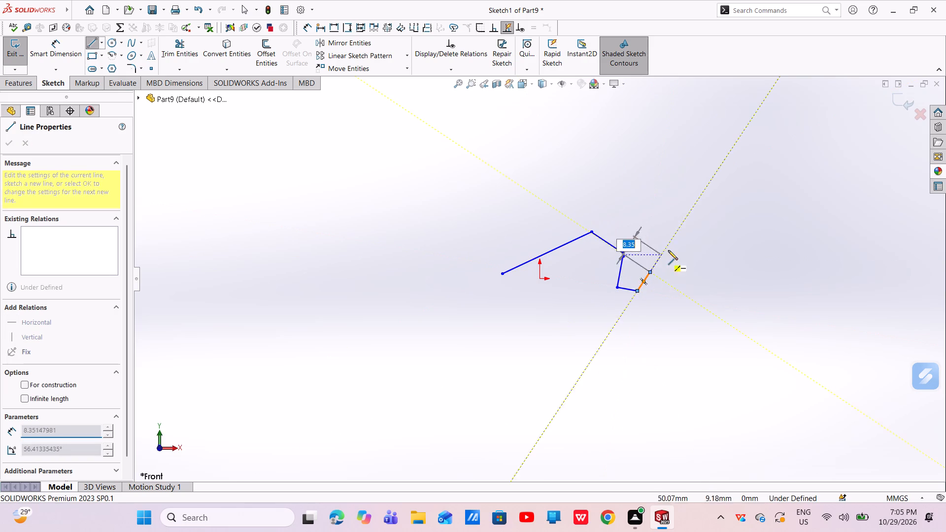
click(668, 250)
click(683, 279)
click(673, 308)
click(655, 319)
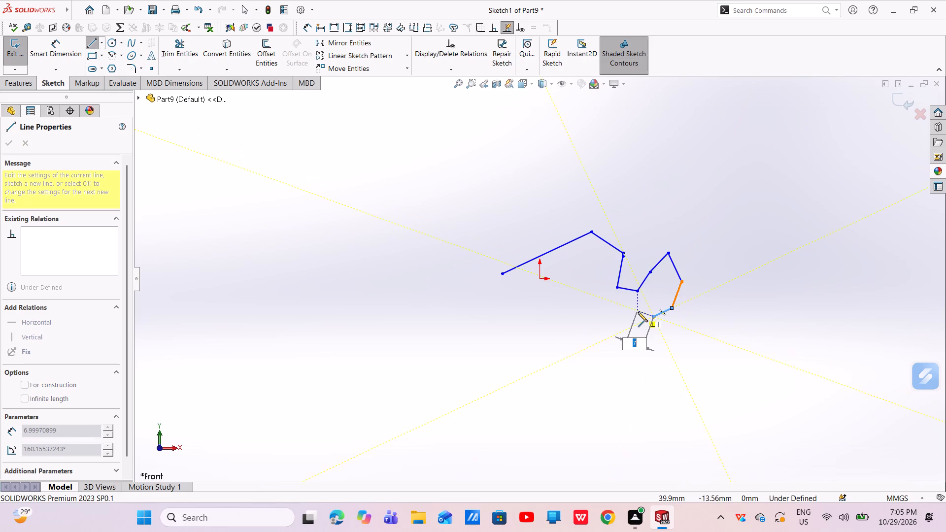
click(638, 312)
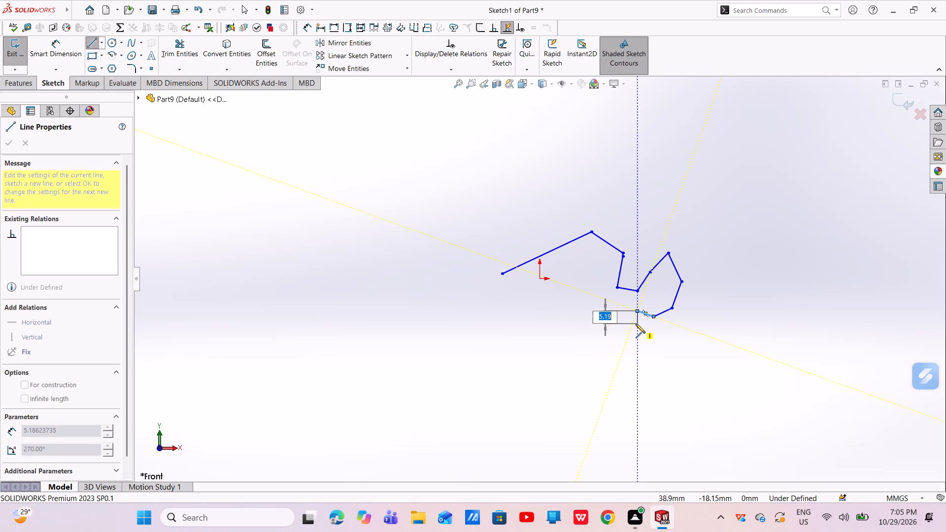
click(636, 324)
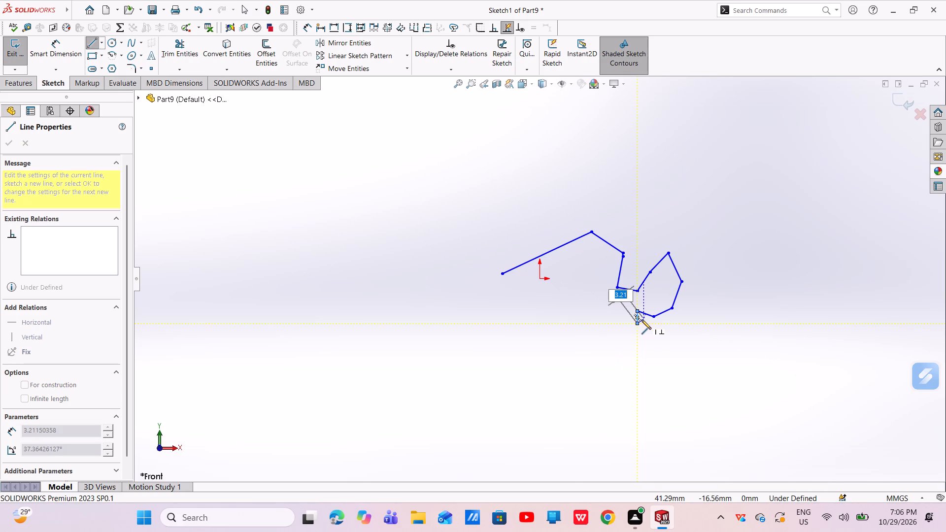
click(642, 320)
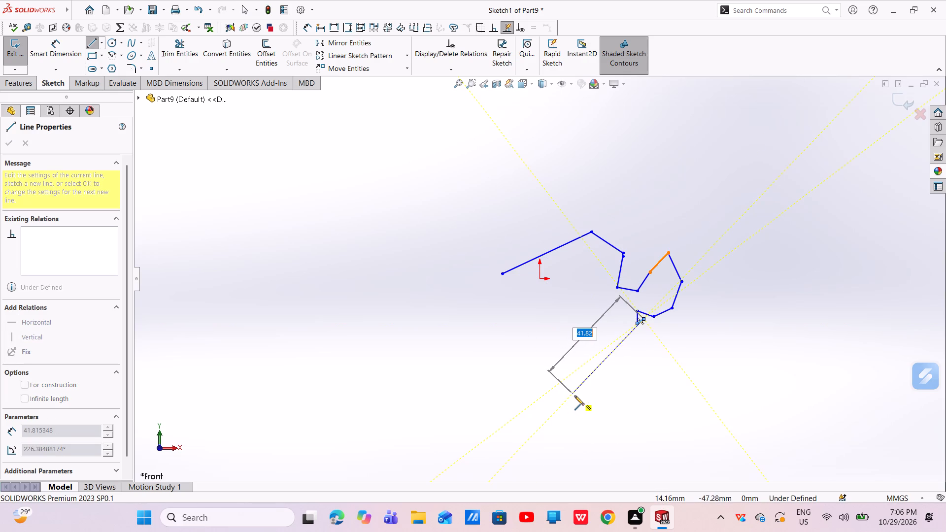
Extend the chain with a diagonal of about 41.8 mm, segments of about 8.1 and 8.8 mm, and a long base line of about 54.7 mm.
click(574, 396)
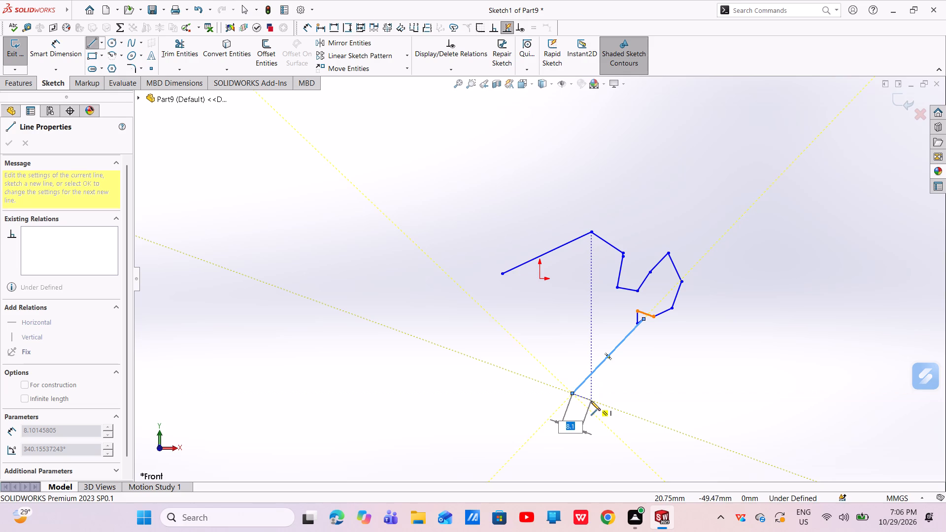
click(591, 401)
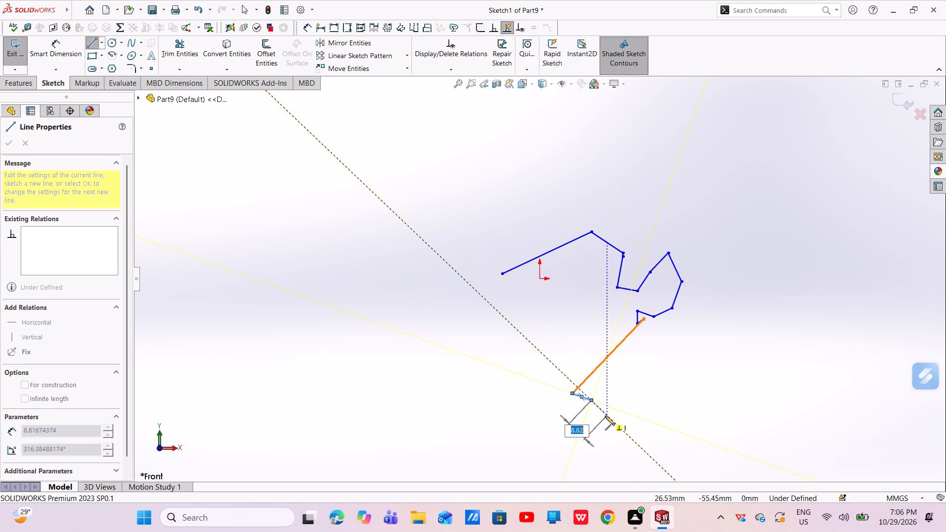
click(605, 416)
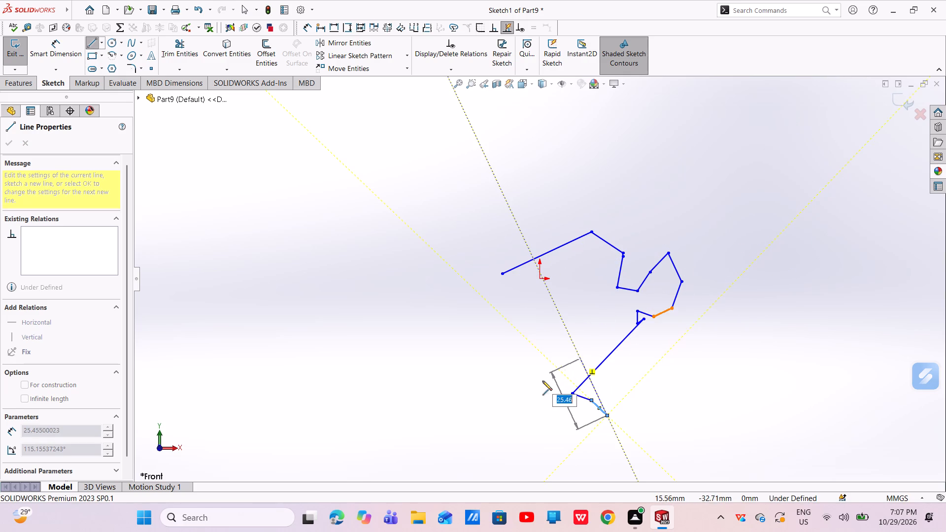
click(473, 403)
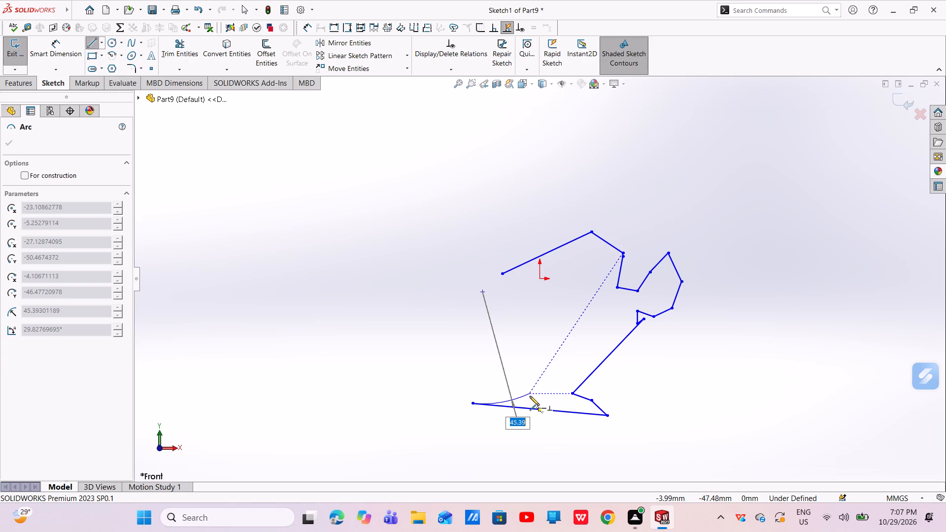
Add an arc of about 45.4 mm radius from the base line's end, several short lines curling back beneath it, and end the chain.
click(530, 396)
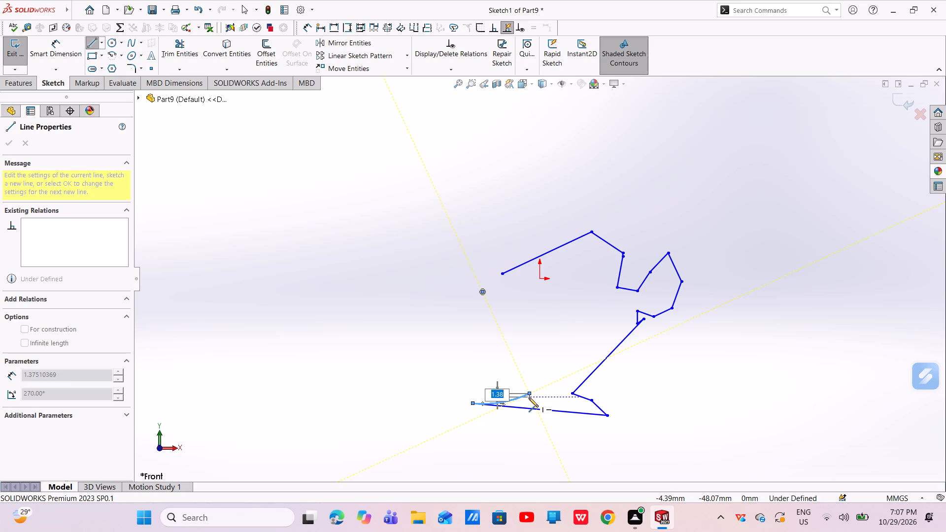
click(529, 398)
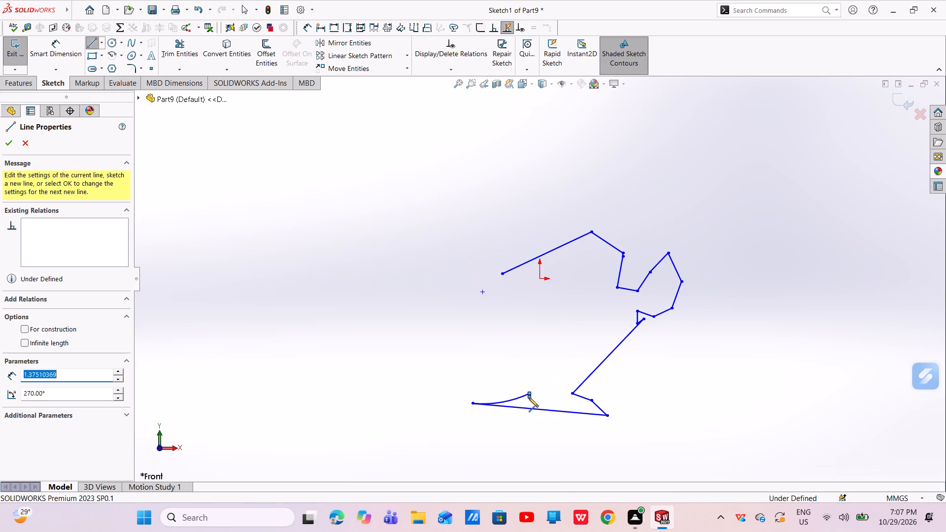
click(529, 398)
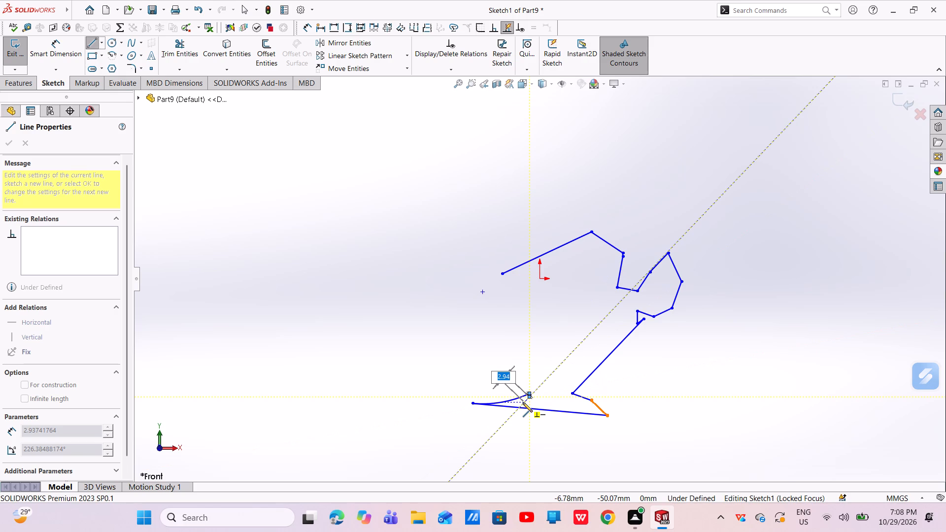
click(523, 402)
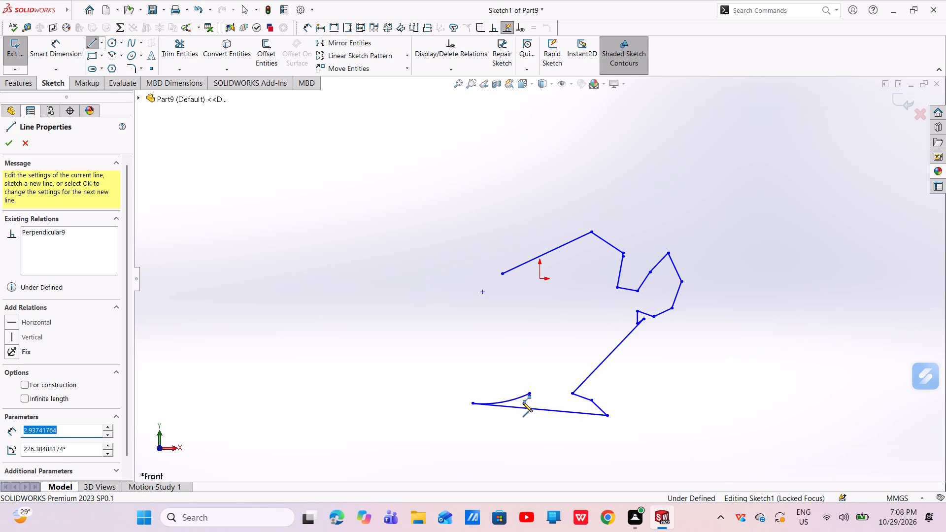
click(523, 402)
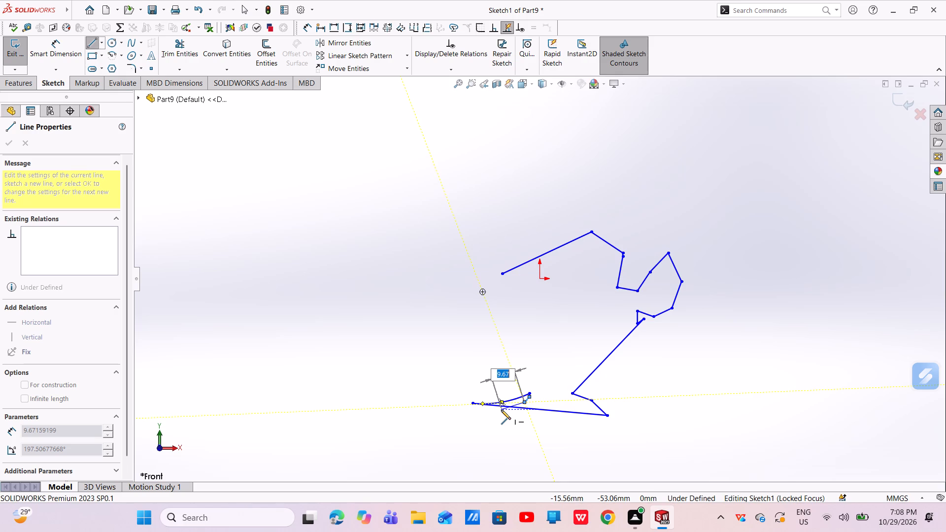
click(501, 410)
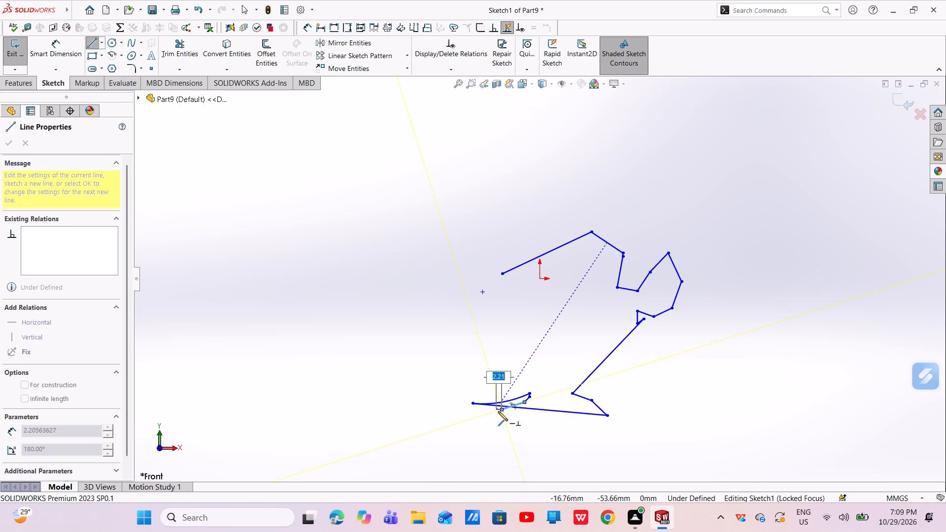
click(498, 411)
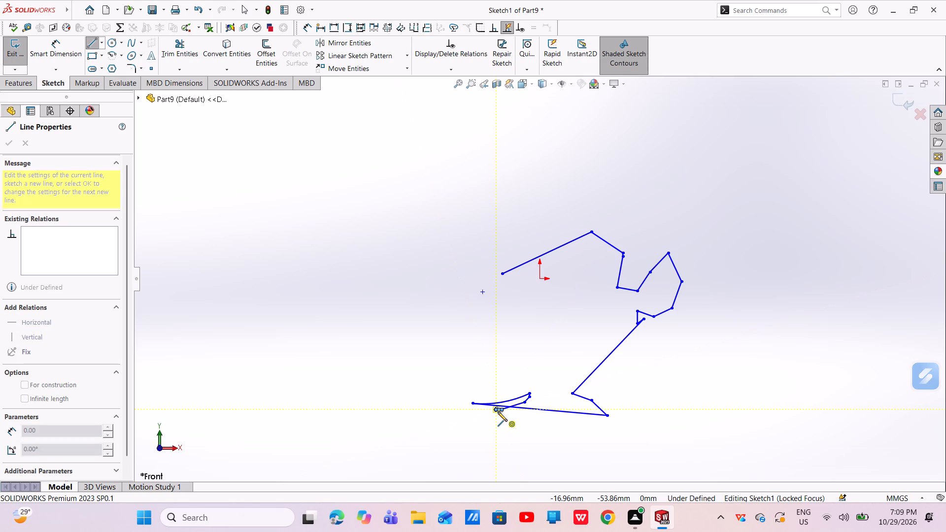
right_click(497, 412)
right_click(495, 412)
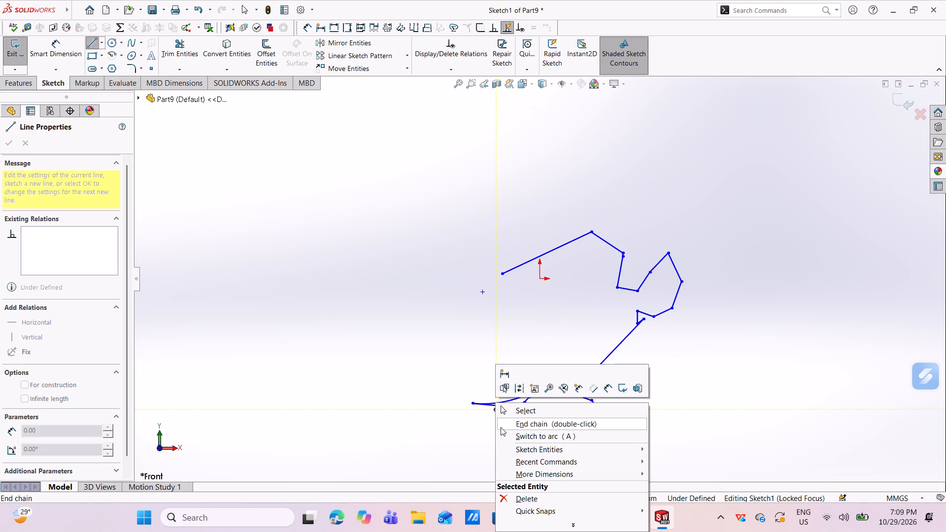
click(501, 427)
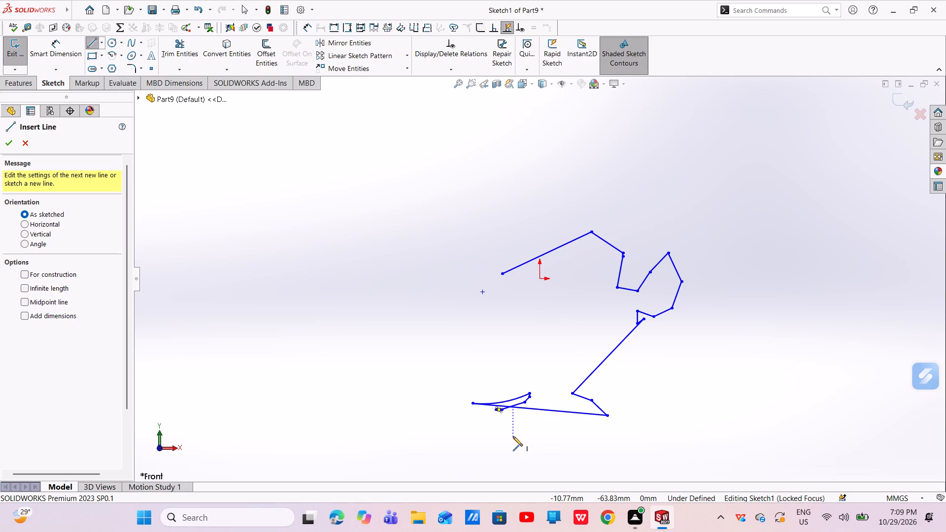
Sketch a second line chain below the first, with tiny nearly horizontal segments, a sloped one of about 7 mm, and a descending one of about 11.5 mm.
click(513, 436)
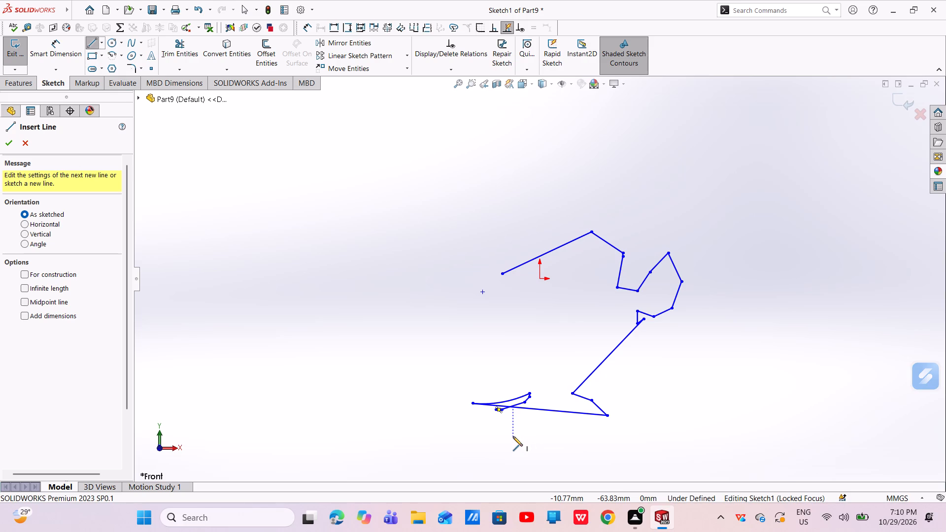
click(513, 436)
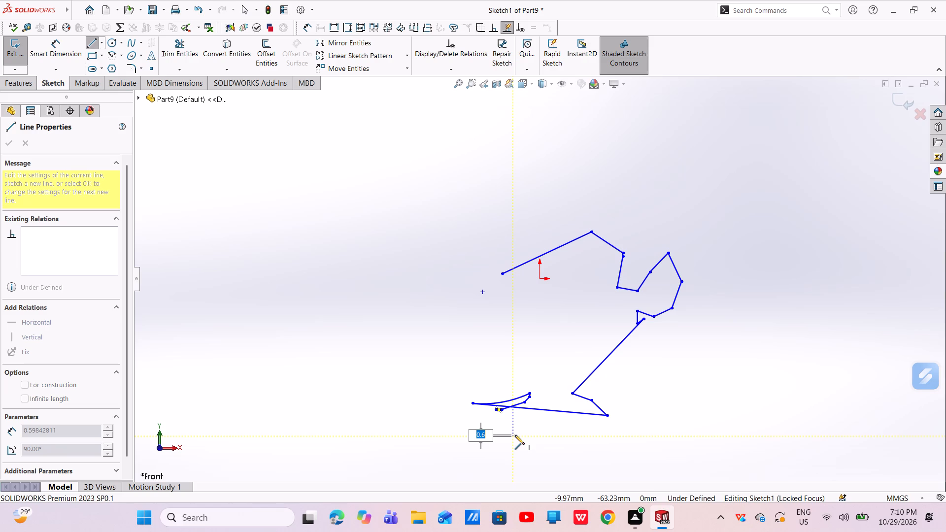
click(515, 435)
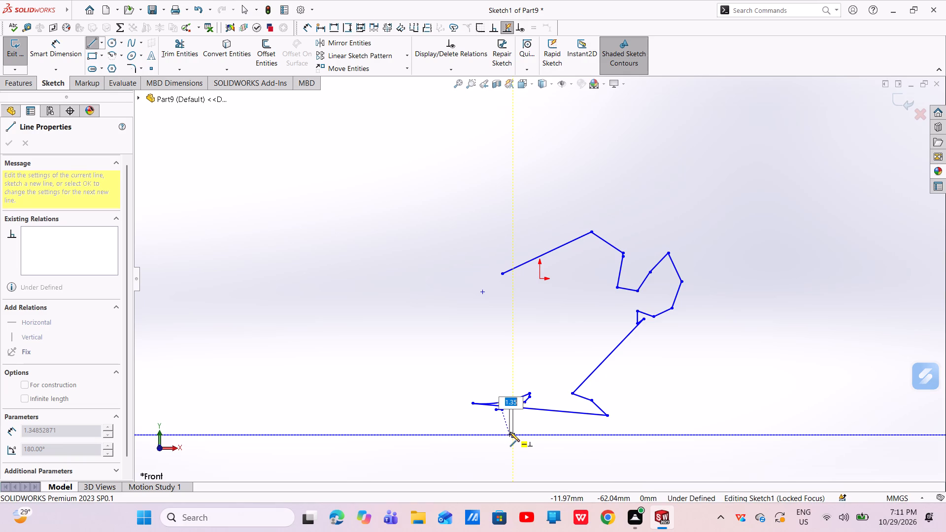
click(510, 432)
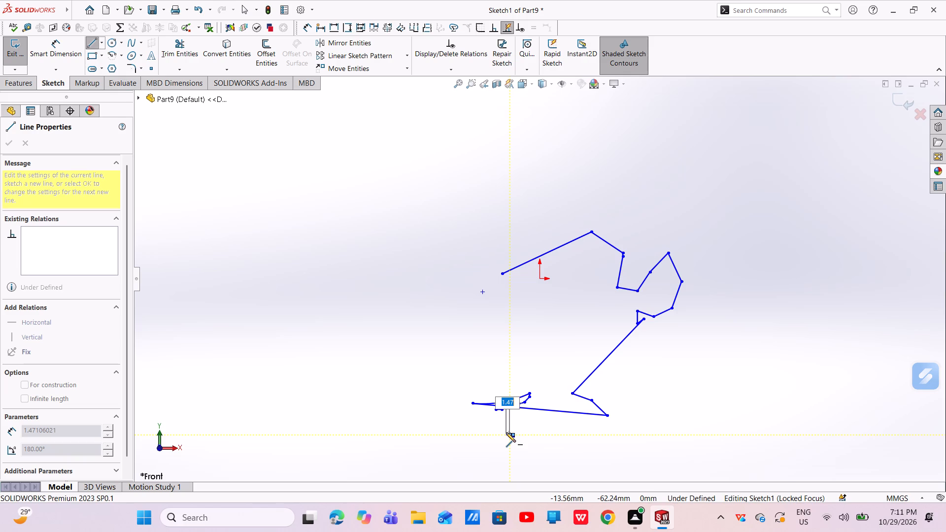
click(506, 432)
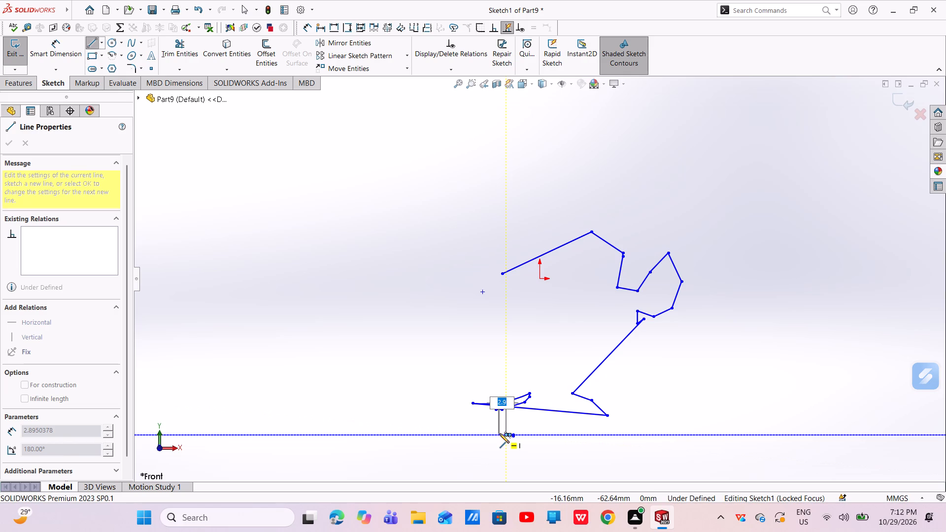
click(500, 433)
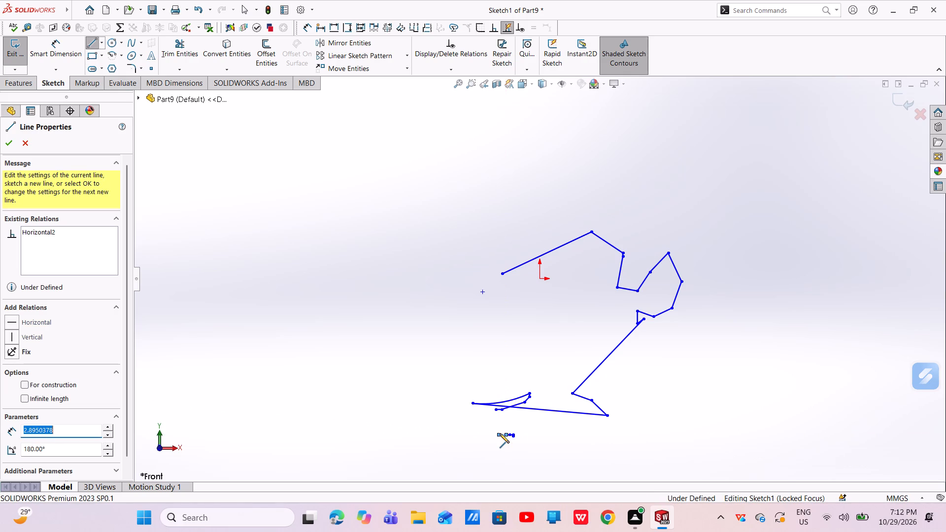
click(500, 433)
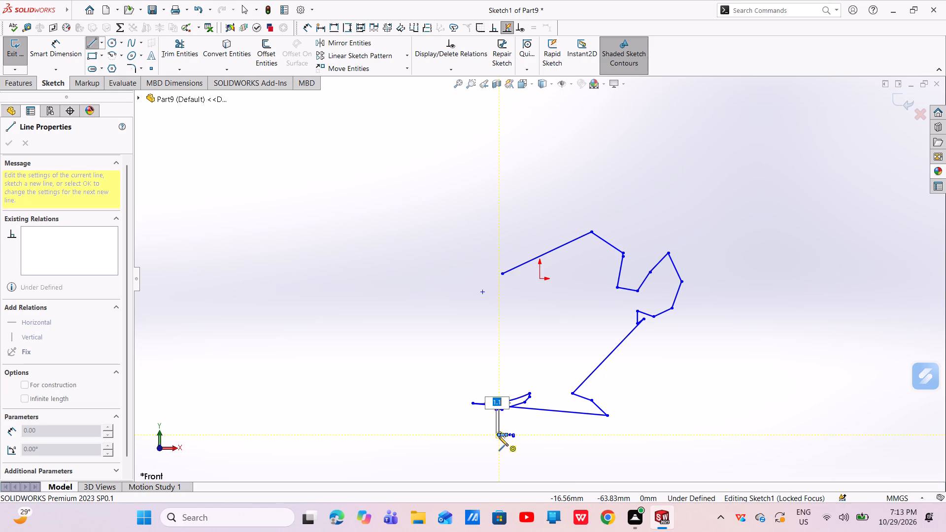
click(499, 436)
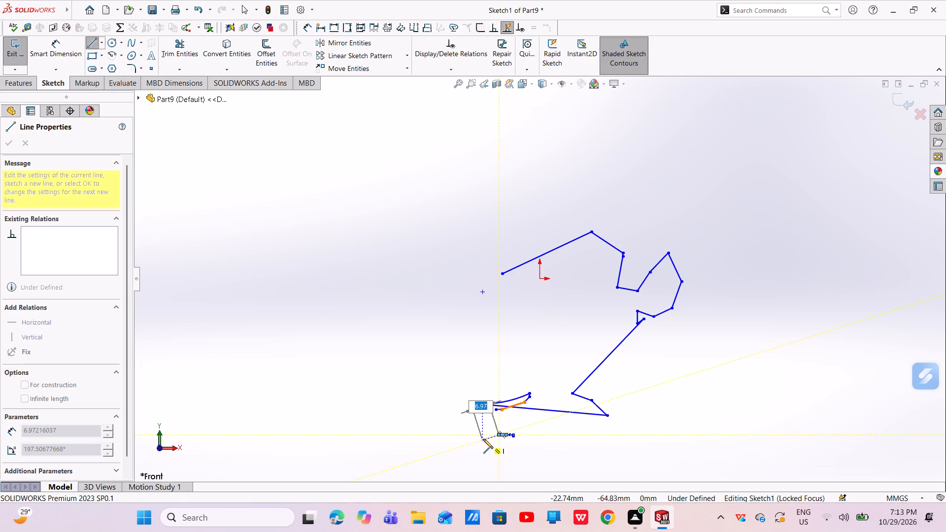
click(483, 439)
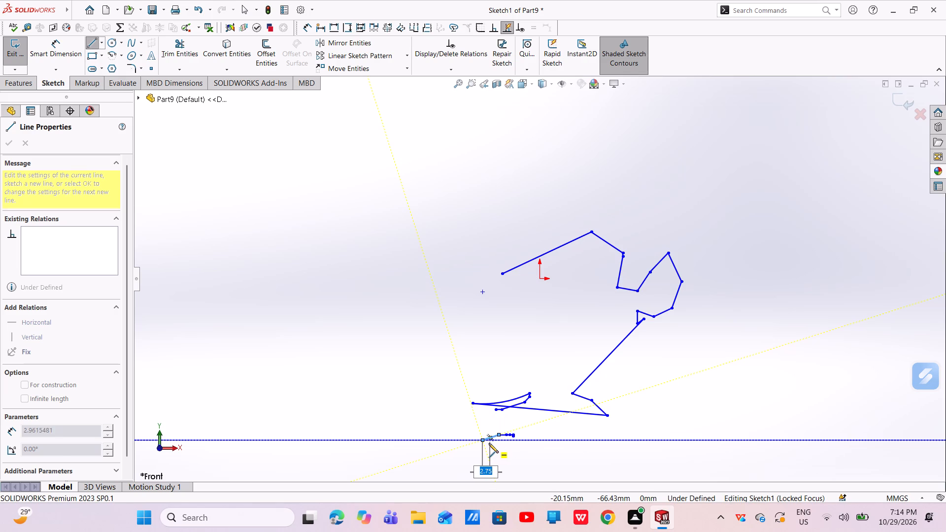
click(488, 443)
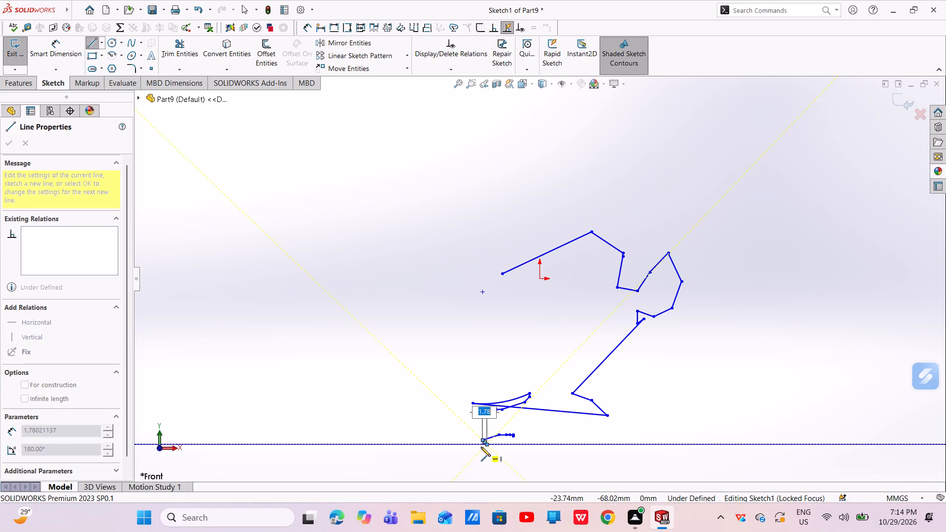
click(480, 447)
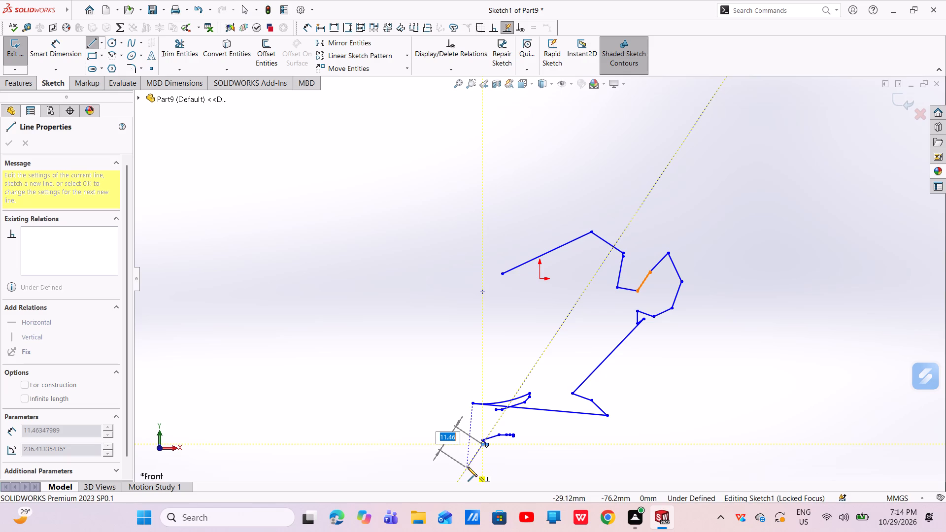
click(467, 467)
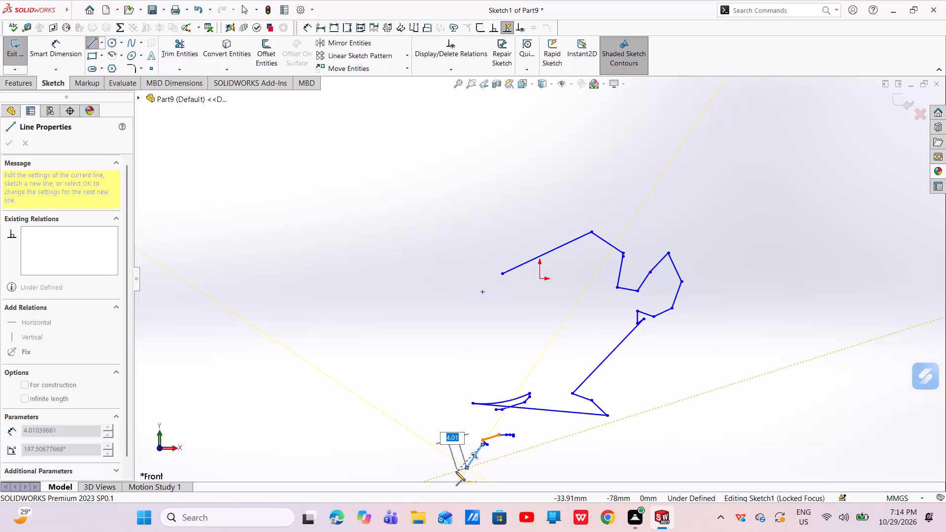
click(457, 469)
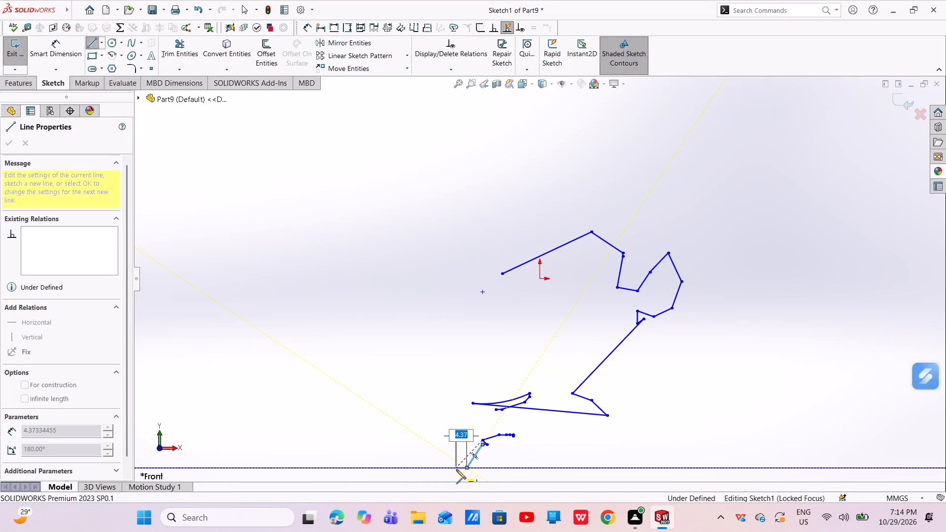
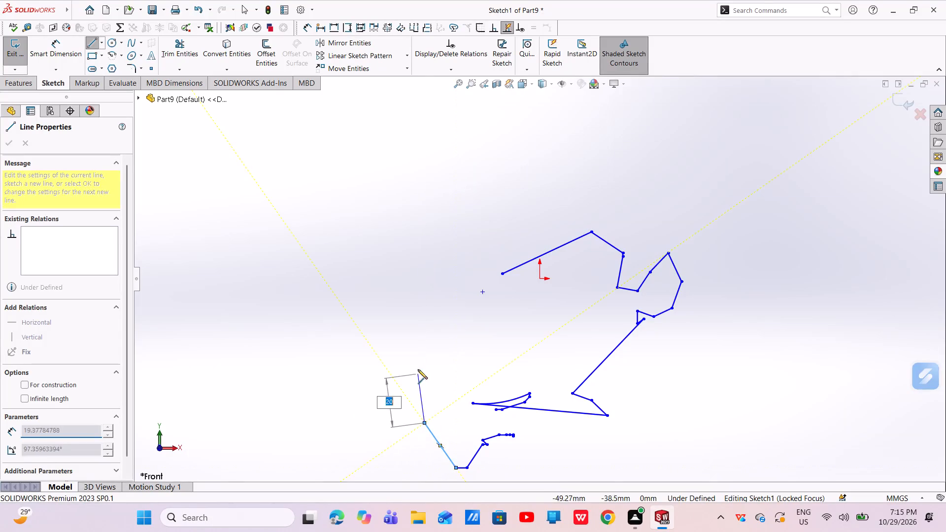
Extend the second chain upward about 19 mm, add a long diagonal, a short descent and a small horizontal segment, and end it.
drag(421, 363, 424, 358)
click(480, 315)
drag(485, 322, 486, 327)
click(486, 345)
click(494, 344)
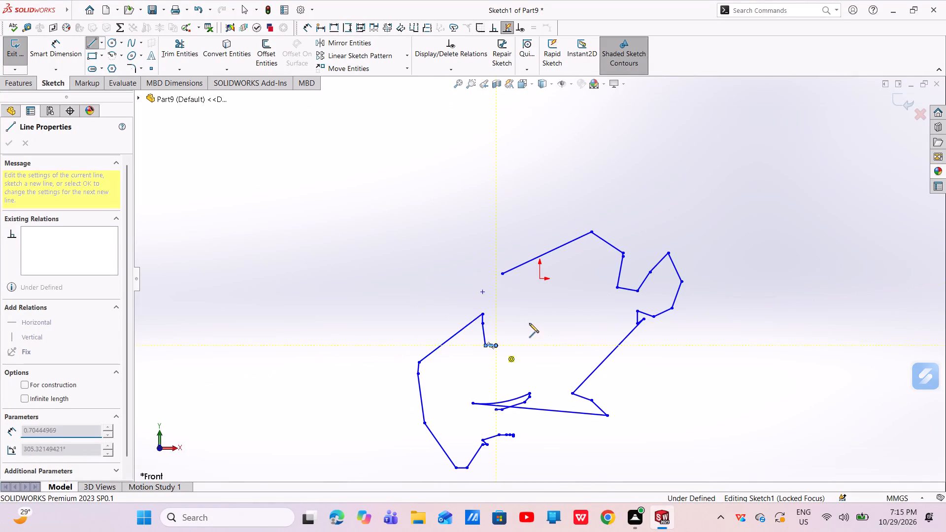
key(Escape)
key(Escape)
Delete all the freehand lines and the arc from the sketch, including the leftover short horizontal segment below the origin.
drag(673, 447, 626, 81)
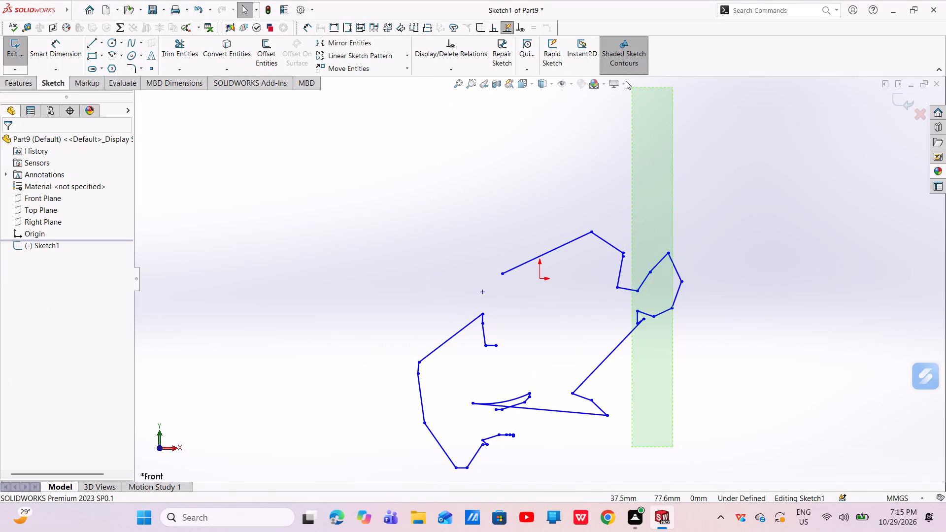
drag(626, 81, 386, 223)
right_click(386, 223)
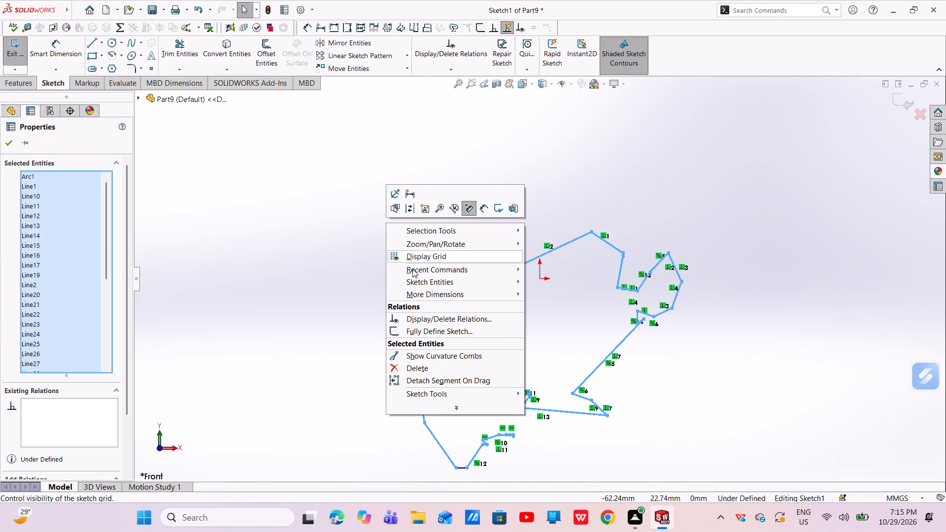
click(428, 366)
drag(492, 460, 424, 466)
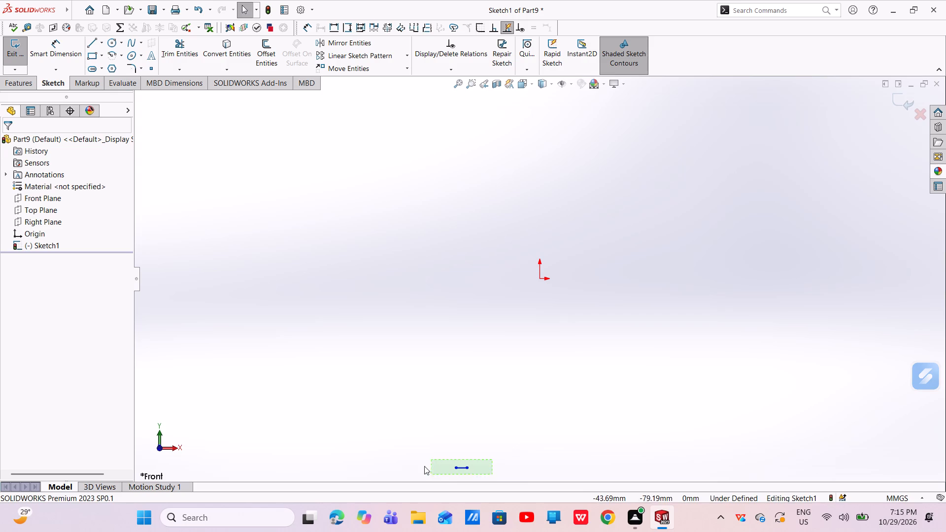
drag(424, 466, 412, 448)
drag(426, 460, 500, 482)
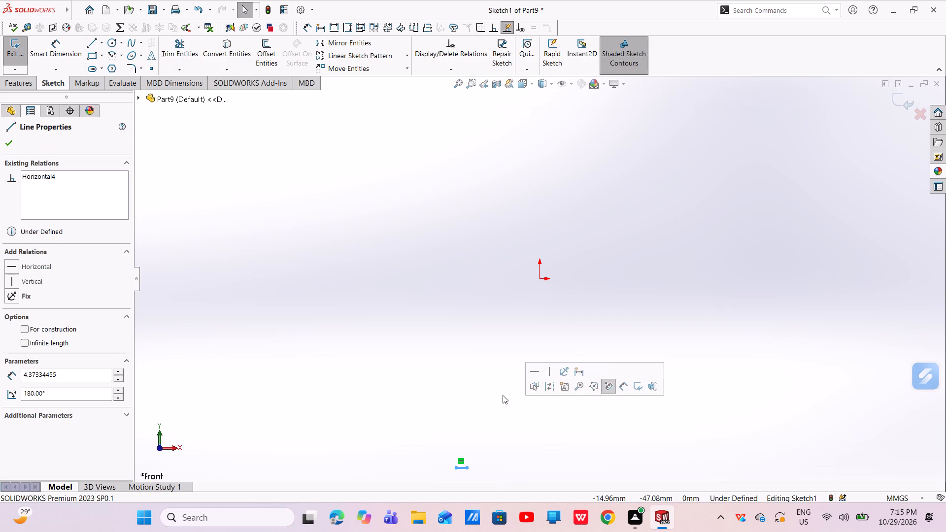
right_click(502, 395)
click(535, 489)
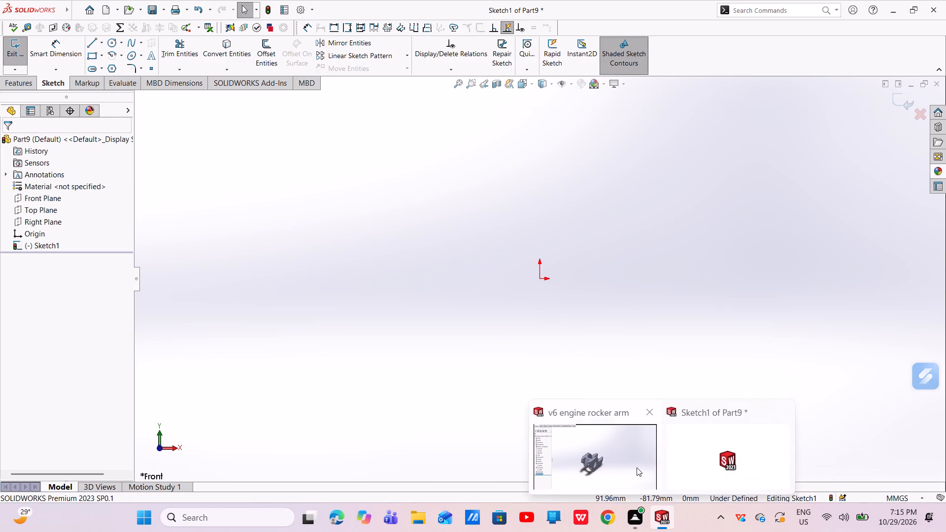
Switch to the v6 engine rocker arm part and examine the whole body from another angle.
click(625, 457)
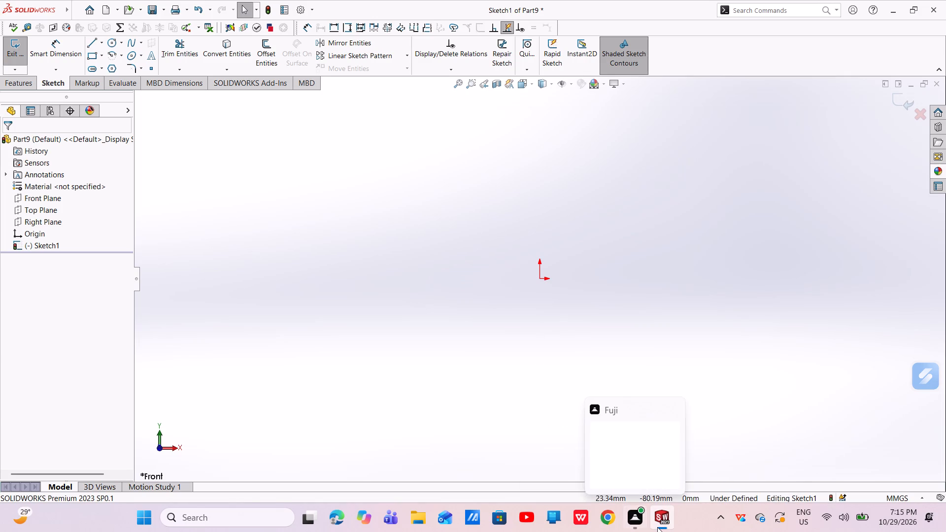
click(604, 470)
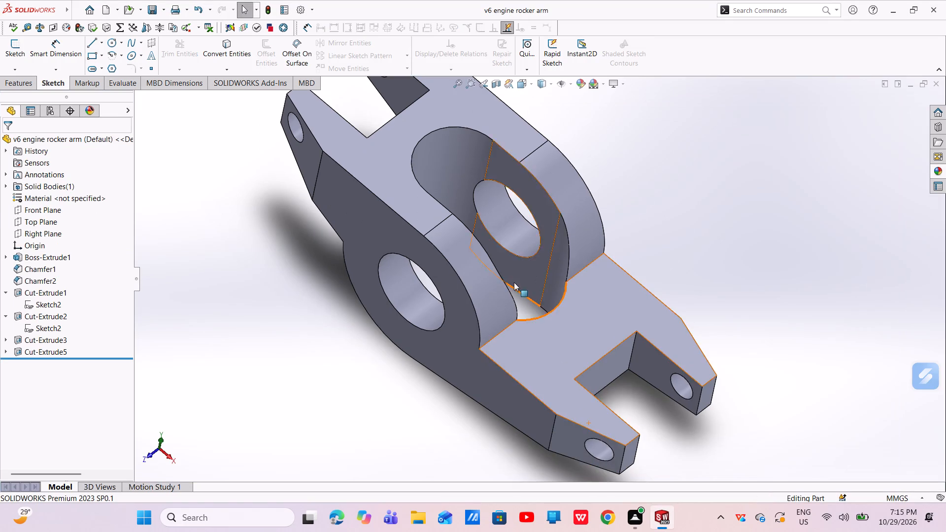
scroll(514, 280, up, 3)
middle_drag(503, 289, 563, 323)
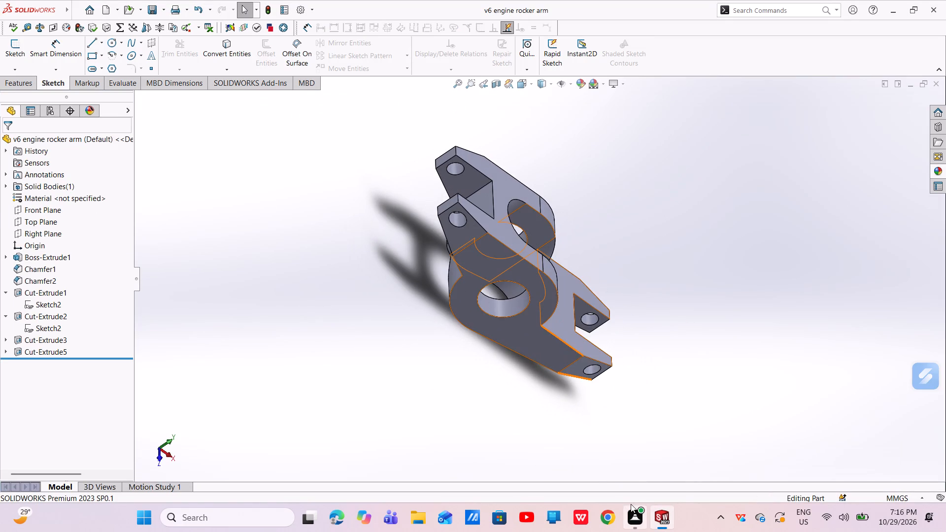
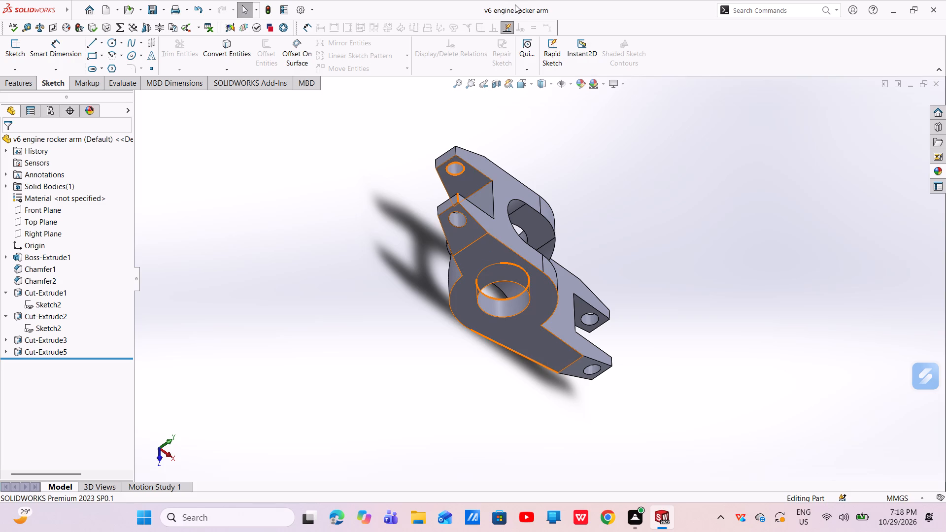
Save the rocker arm part under the new name v6 engine rocker arm body in the same folder.
click(156, 9)
click(164, 10)
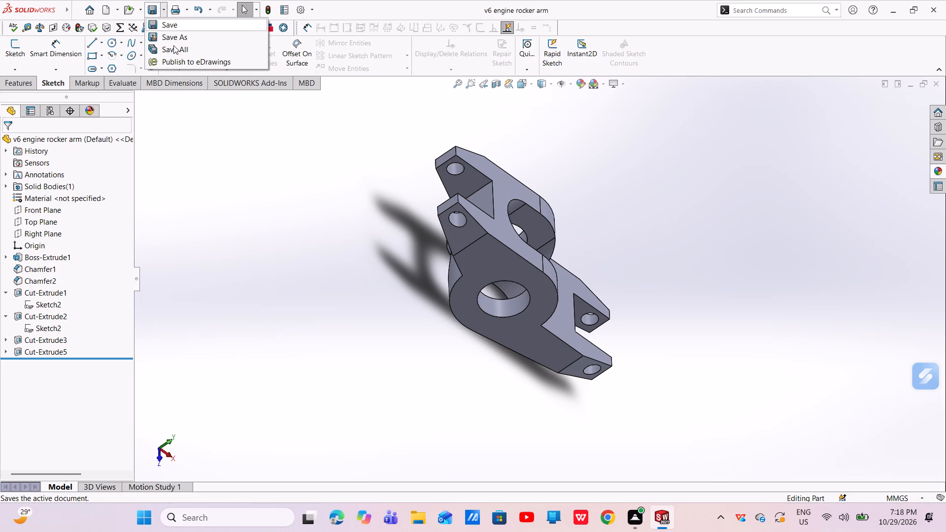
click(178, 35)
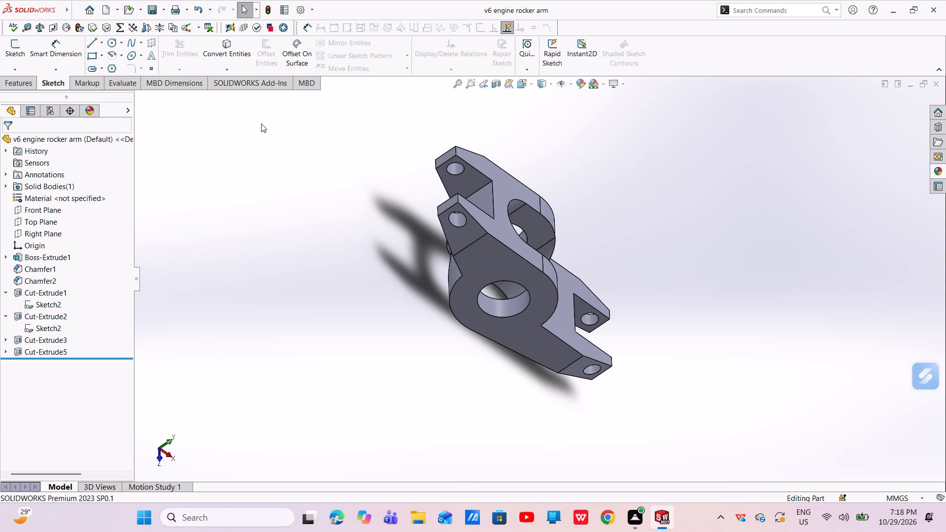
click(461, 262)
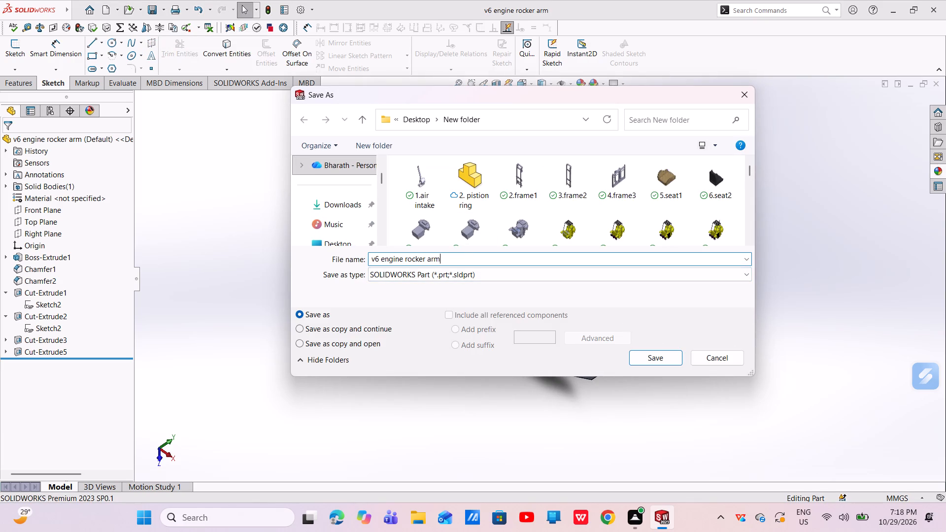
key(space)
text(body)
key(Return)
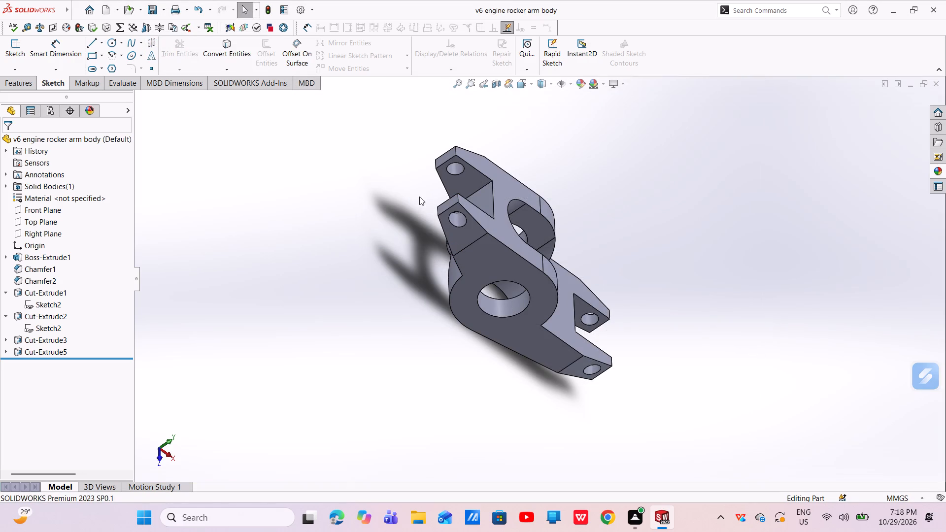
Save a PDF copy (Adobe Portable Document Format) of the part as v6 engine rocker arm body.
click(166, 10)
click(180, 35)
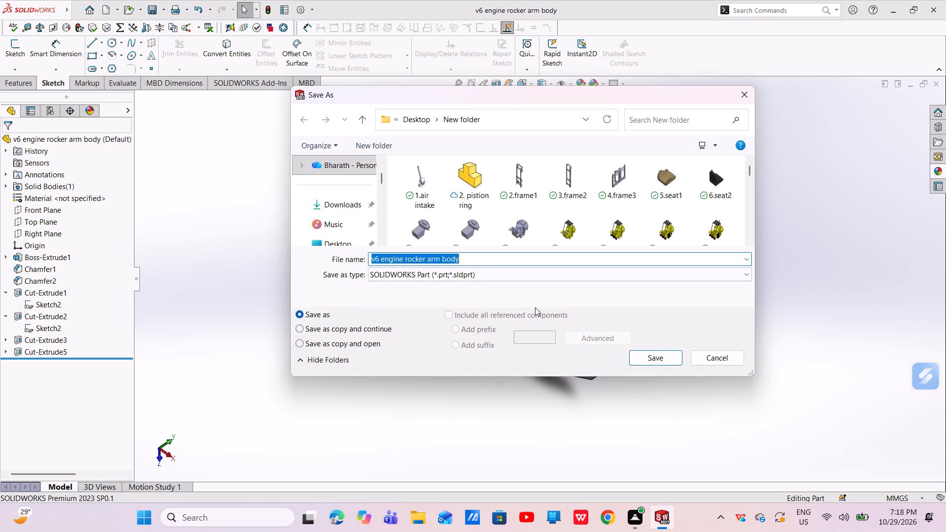
click(530, 274)
click(501, 77)
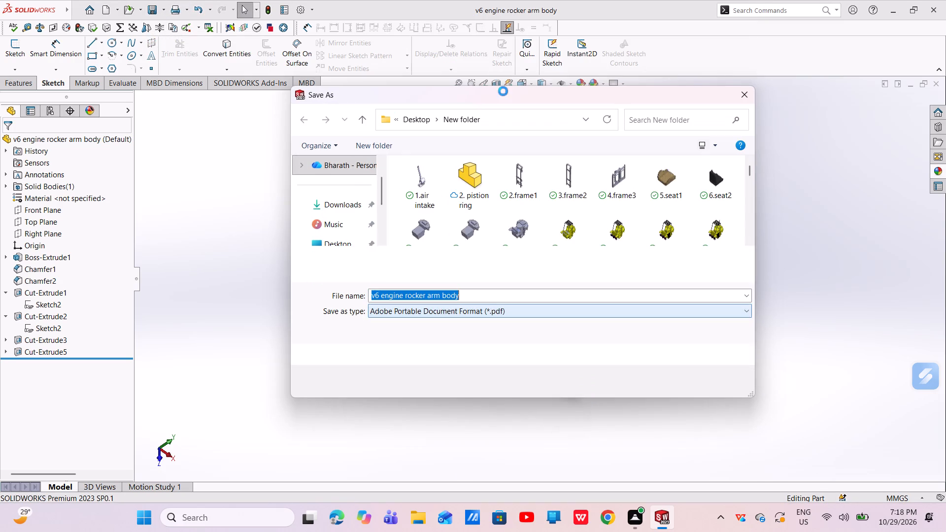
click(654, 382)
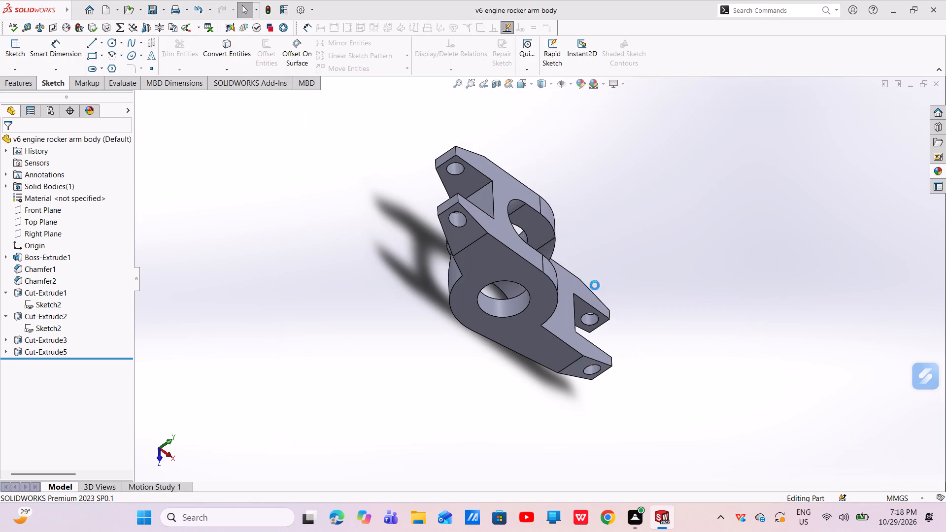